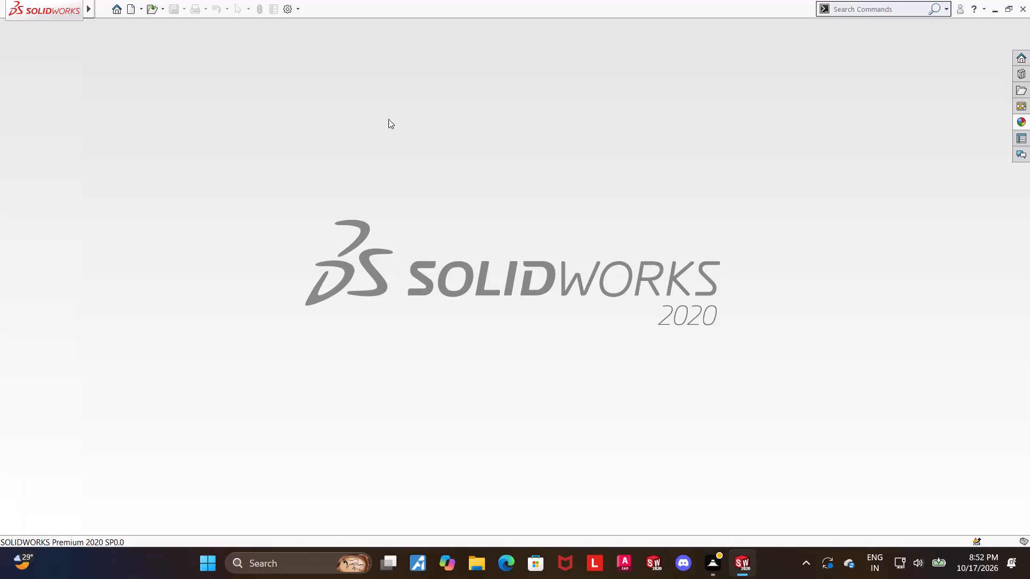
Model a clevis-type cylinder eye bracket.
Create a new part and open a sketch on the Front Plane.
{"action": "left_click", "coordinate": [124, 12]}
{"action": "double_click", "coordinate": [224, 254]}
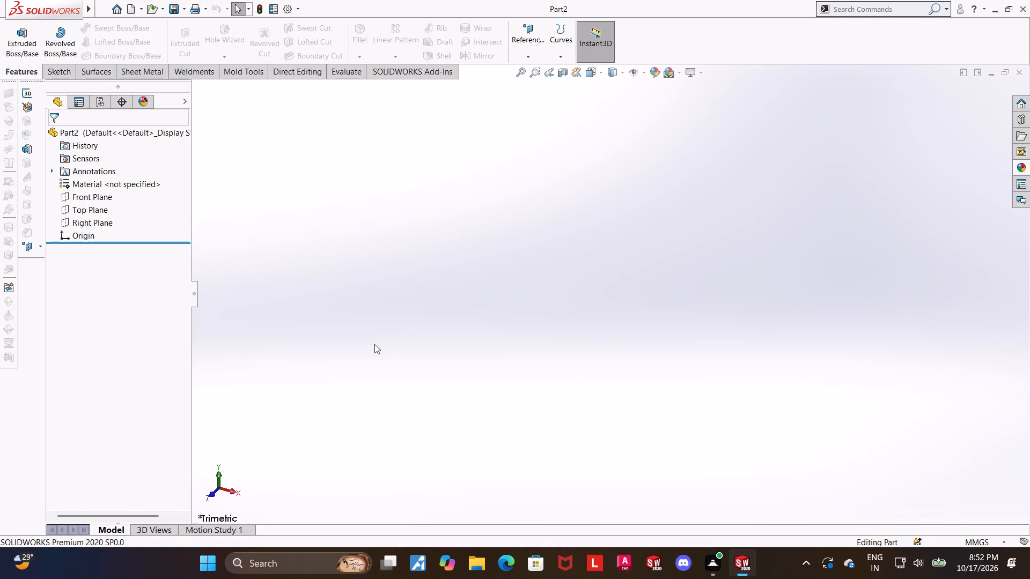
{"action": "left_click", "coordinate": [92, 196]}
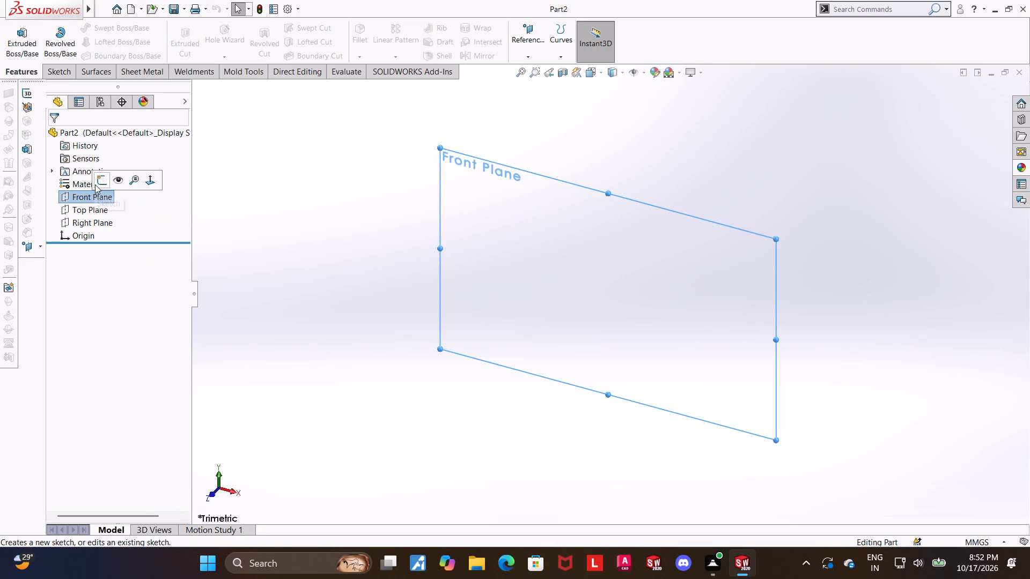
{"action": "left_click", "coordinate": [95, 184]}
Sketch a horizontal centerline about 231 mm long passing through the origin.
{"action": "left_click", "coordinate": [109, 26]}
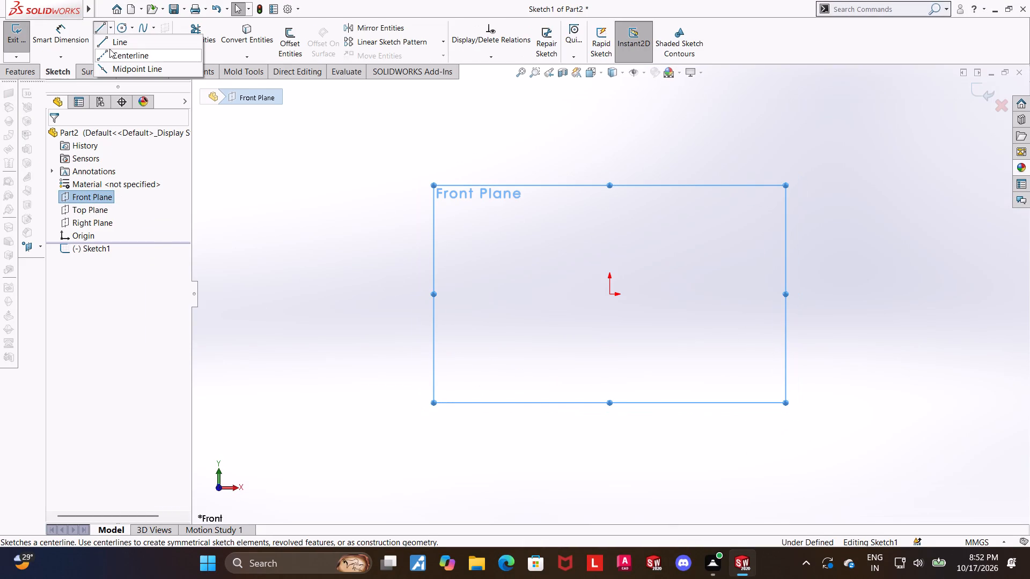
{"action": "left_click", "coordinate": [109, 49]}
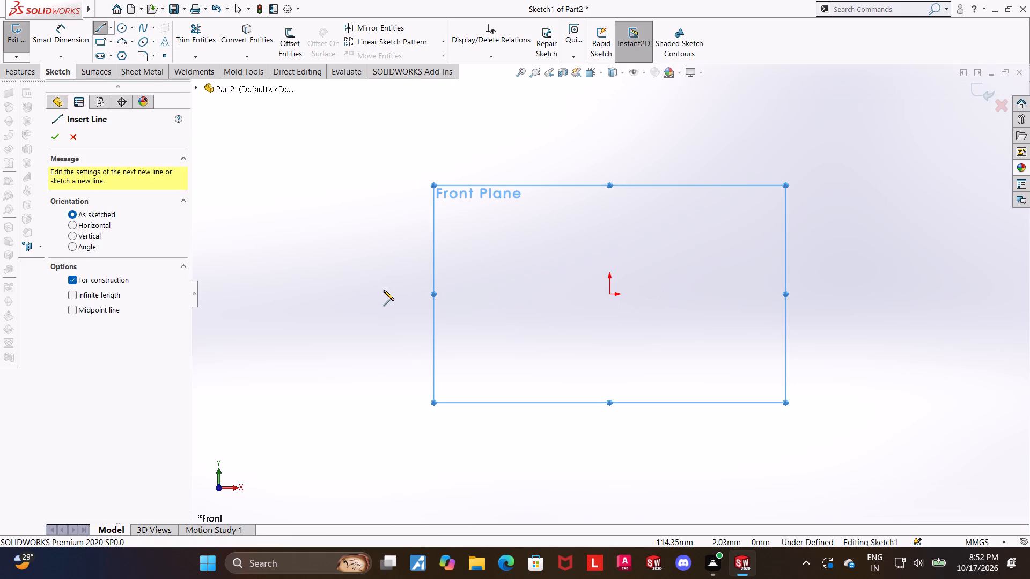
{"action": "left_click", "coordinate": [384, 294]}
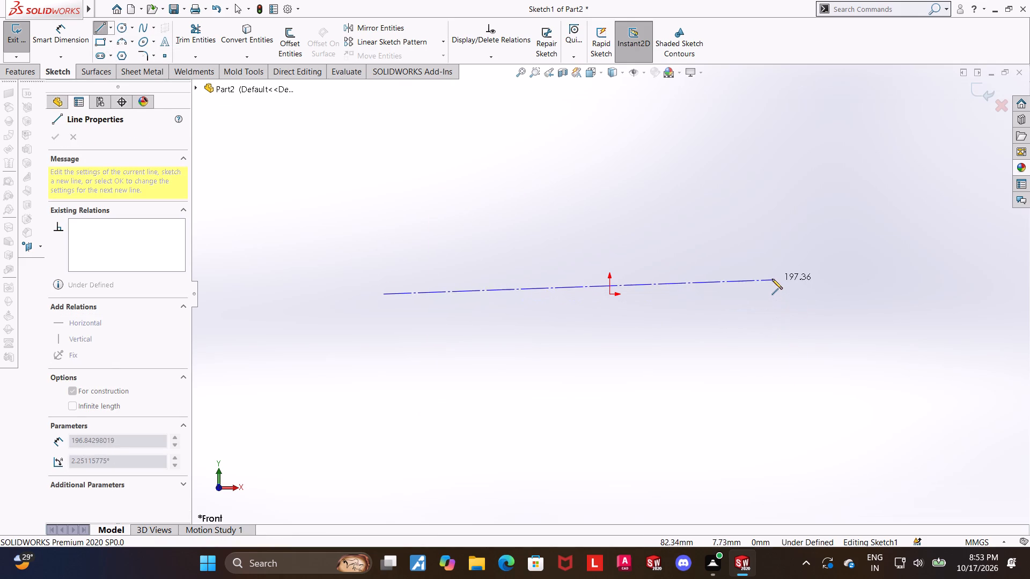
{"action": "left_click", "coordinate": [842, 296]}
{"action": "key", "text": "Escape"}
{"action": "key", "text": "Escape"}
{"action": "key", "text": "Escape"}
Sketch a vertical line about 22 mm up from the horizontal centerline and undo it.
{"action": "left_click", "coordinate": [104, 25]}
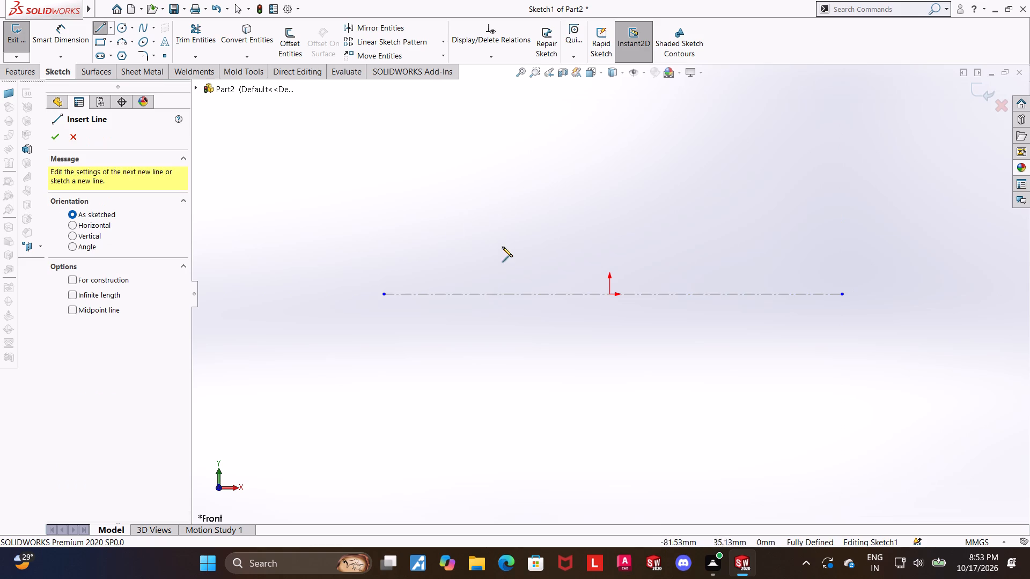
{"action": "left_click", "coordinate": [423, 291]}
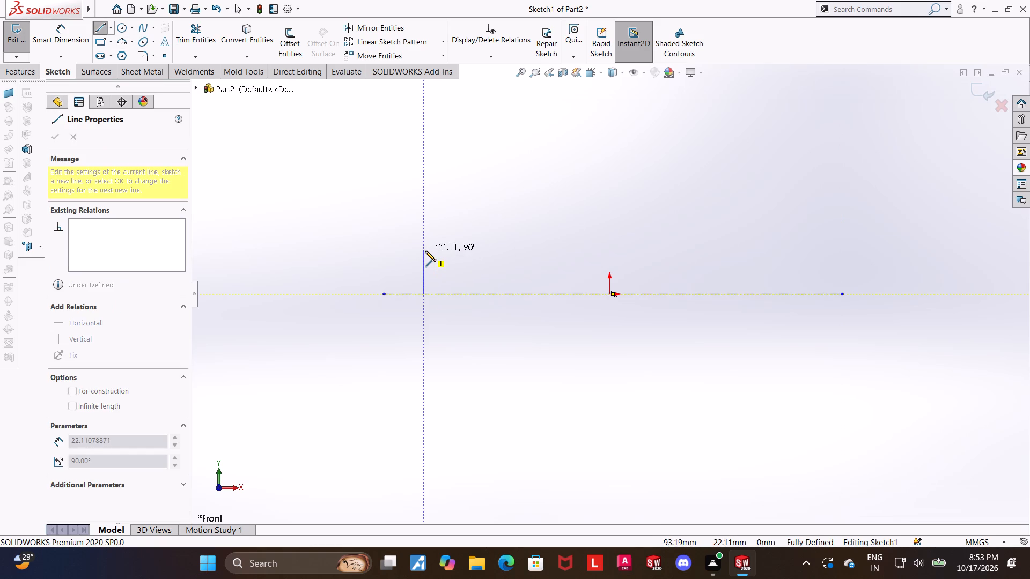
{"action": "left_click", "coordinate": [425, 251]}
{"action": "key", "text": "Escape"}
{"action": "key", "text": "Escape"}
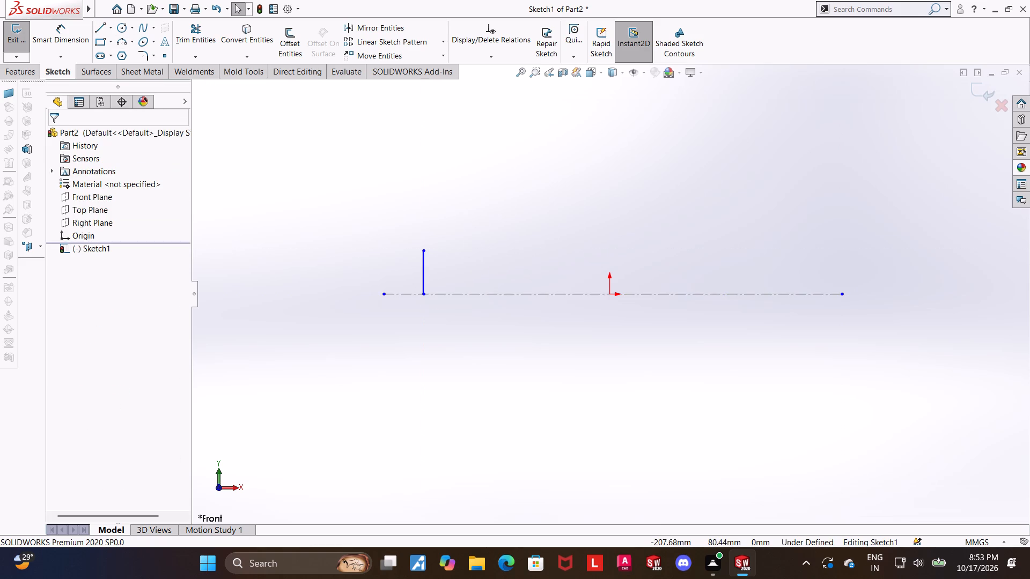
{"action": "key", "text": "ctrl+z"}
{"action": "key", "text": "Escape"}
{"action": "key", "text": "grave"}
Sketch a closed profile above the centerline, about 191 mm long, with a recess about 114 mm wide and 9 mm deep in its underside.
{"action": "left_click", "coordinate": [97, 32]}
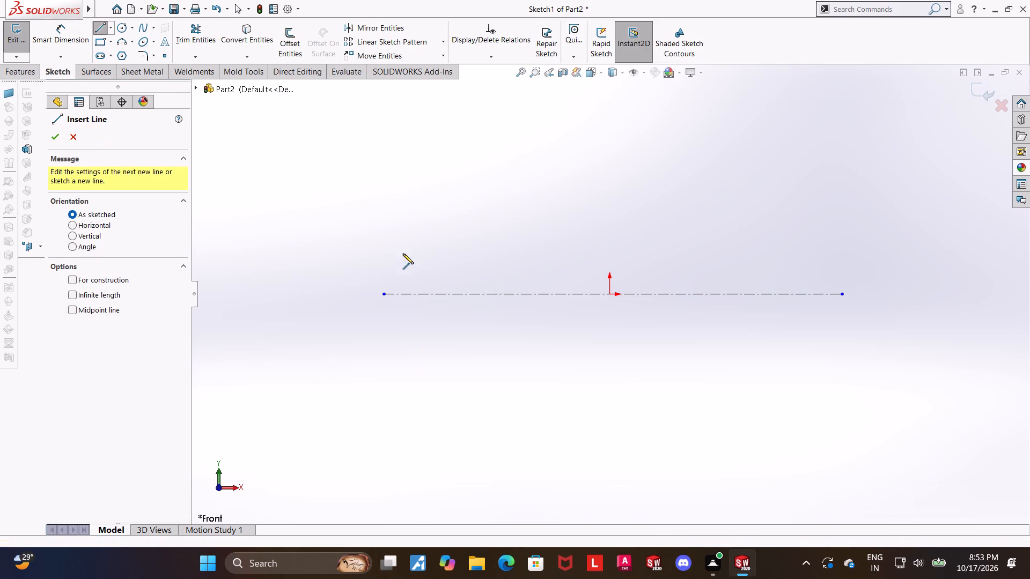
{"action": "left_click", "coordinate": [421, 265]}
{"action": "left_click", "coordinate": [420, 216]}
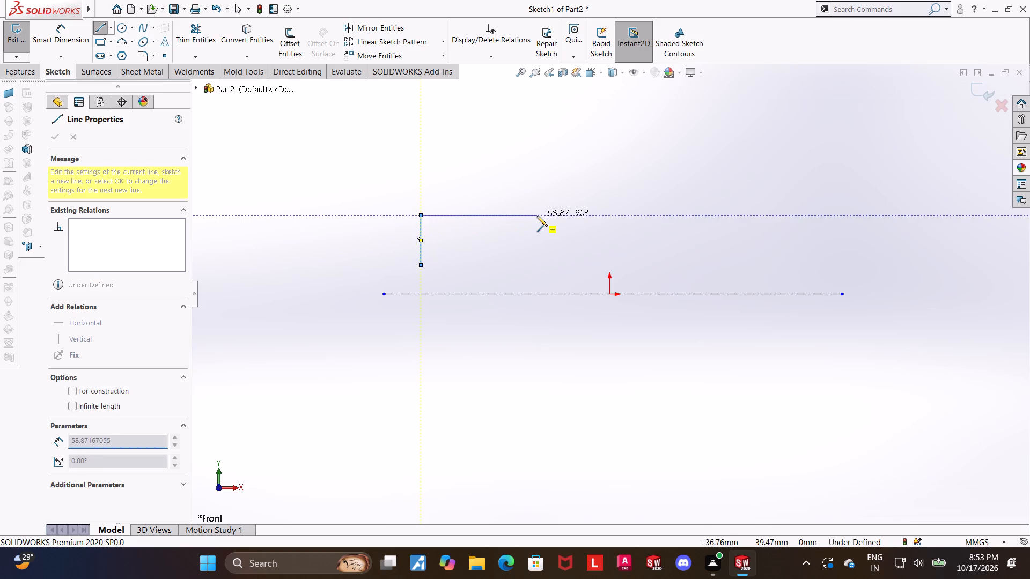
{"action": "left_click", "coordinate": [804, 216]}
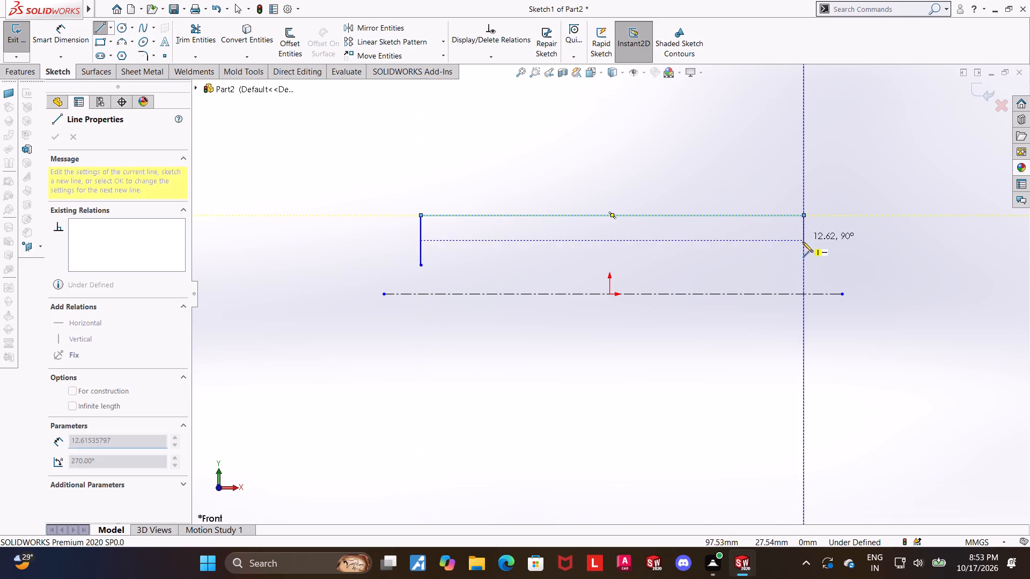
{"action": "left_click", "coordinate": [801, 263]}
{"action": "left_click", "coordinate": [720, 267]}
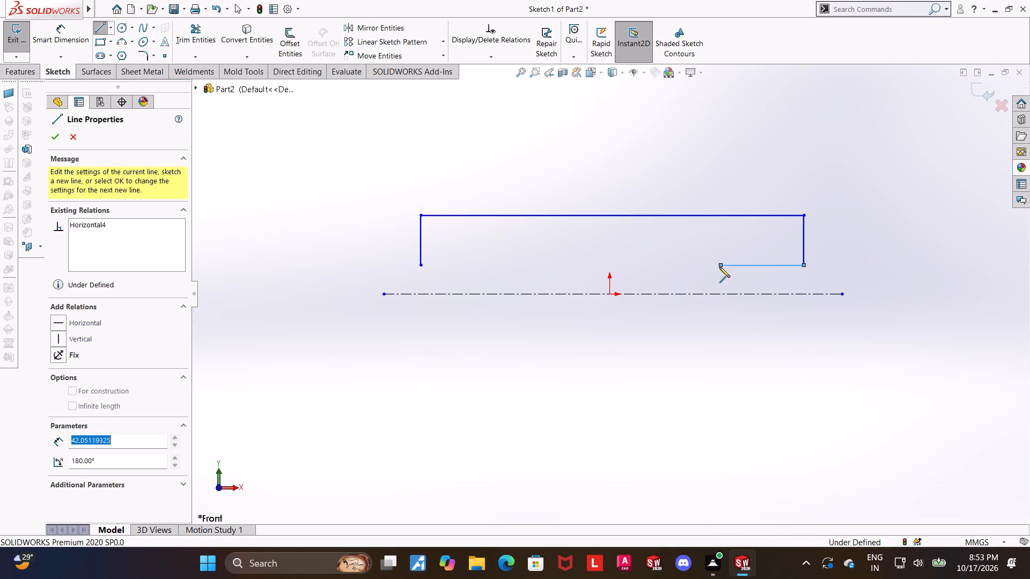
{"action": "left_click", "coordinate": [719, 248]}
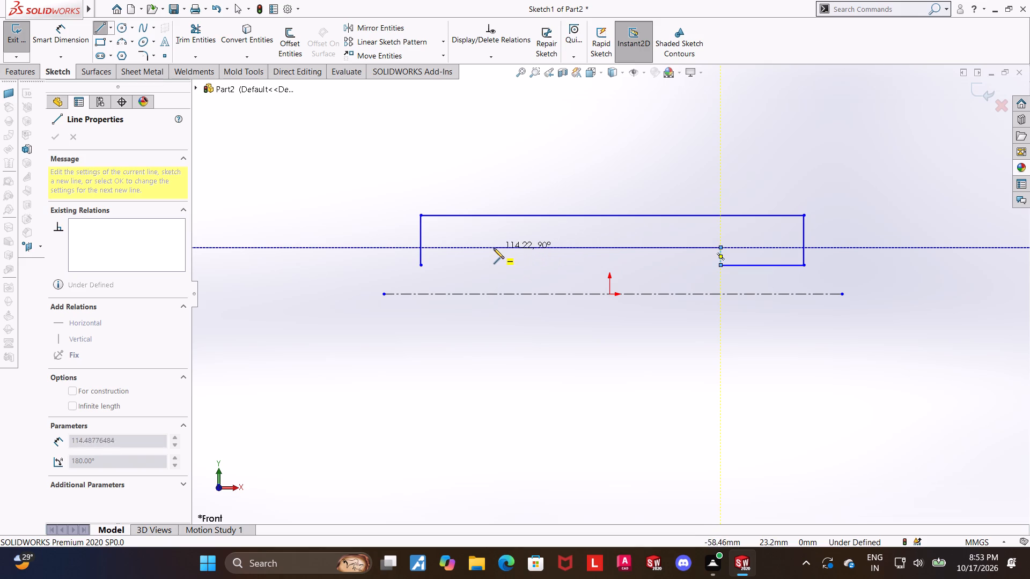
{"action": "left_click", "coordinate": [494, 248]}
{"action": "left_click", "coordinate": [492, 262]}
{"action": "left_click", "coordinate": [422, 266]}
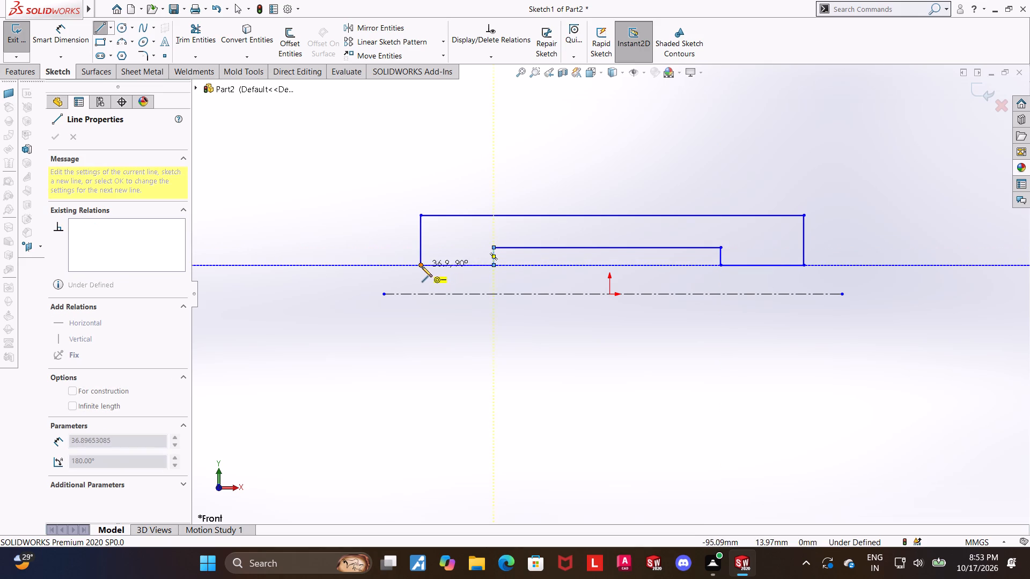
{"action": "key", "text": "Escape"}
{"action": "key", "text": "Escape"}
{"action": "key", "text": "Escape"}
Sketch a vertical centerline from the origin up past the profile's top edge.
{"action": "left_click", "coordinate": [109, 29]}
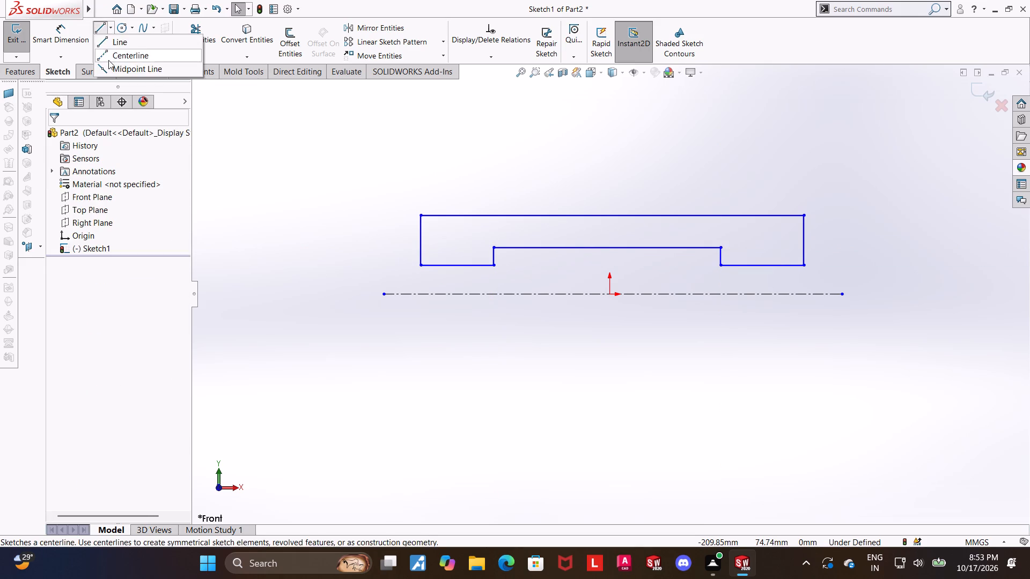
{"action": "left_click", "coordinate": [108, 60]}
{"action": "left_click", "coordinate": [609, 294]}
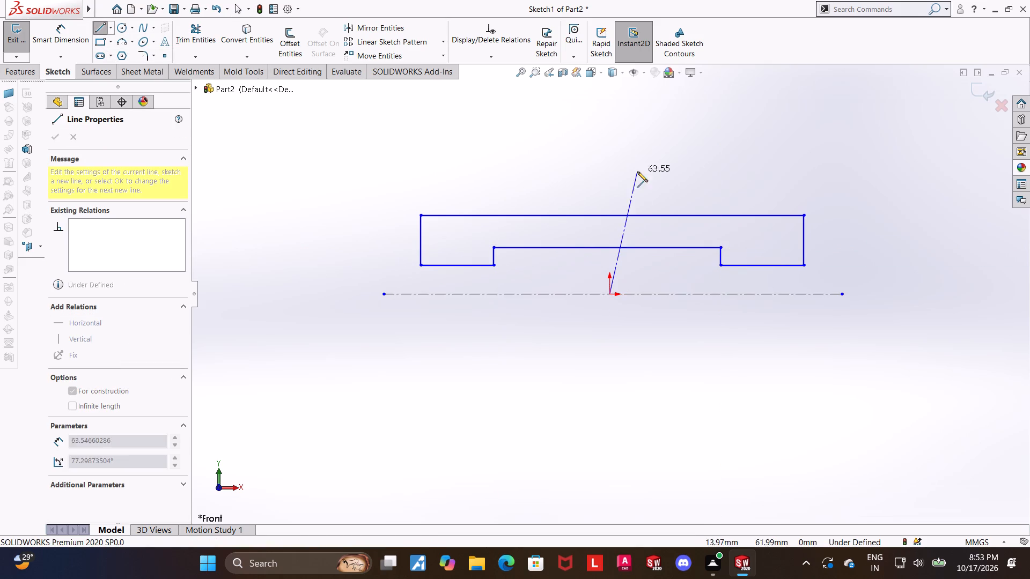
{"action": "left_click", "coordinate": [609, 157]}
{"action": "key", "text": "Escape"}
{"action": "key", "text": "Escape"}
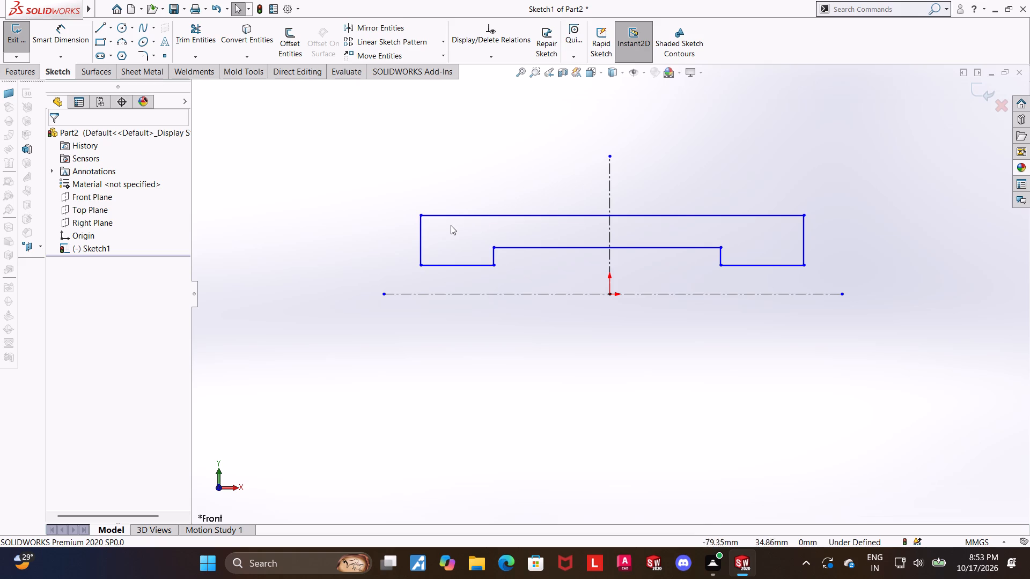
Make the profile's two outer vertical edges symmetric about the vertical centerline.
{"action": "left_click", "coordinate": [422, 228], "text": "ctrl"}
{"action": "left_click", "coordinate": [610, 229], "text": "ctrl"}
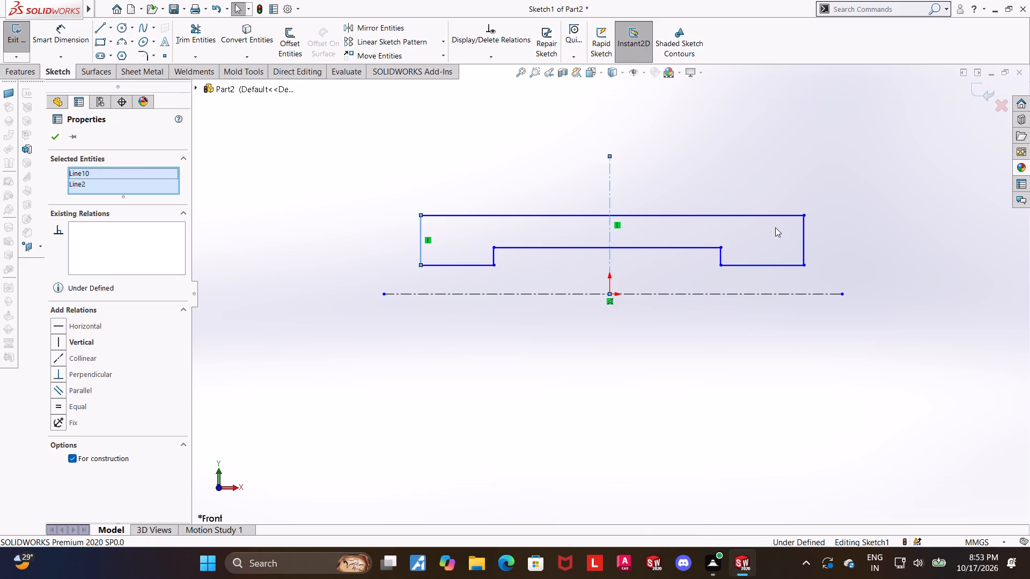
{"action": "left_click", "coordinate": [806, 235], "text": "ctrl"}
{"action": "left_click", "coordinate": [56, 415]}
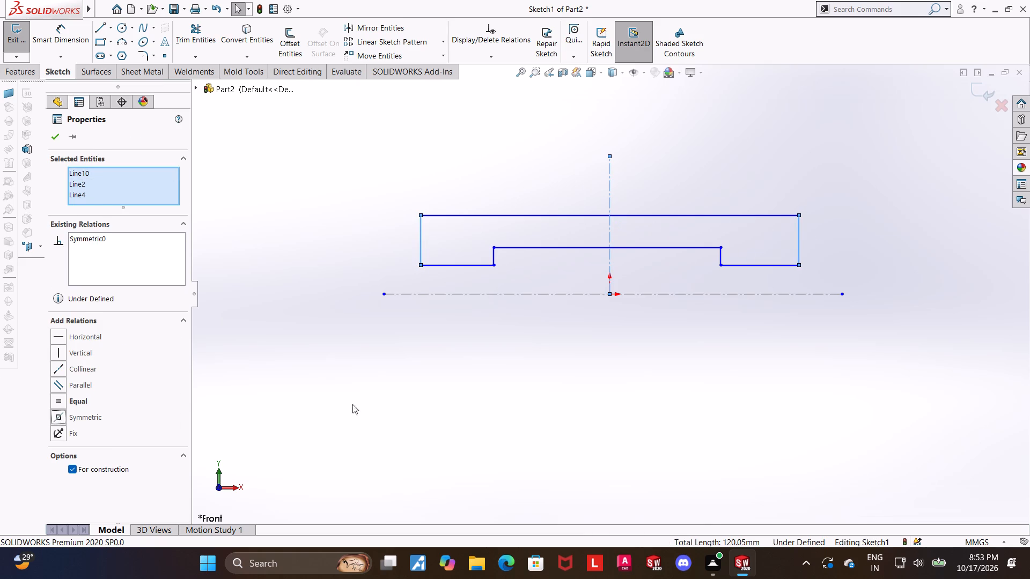
{"action": "left_click", "coordinate": [479, 395]}
Make the two short vertical sides of the recess symmetric about the vertical centerline.
{"action": "left_click", "coordinate": [495, 255]}
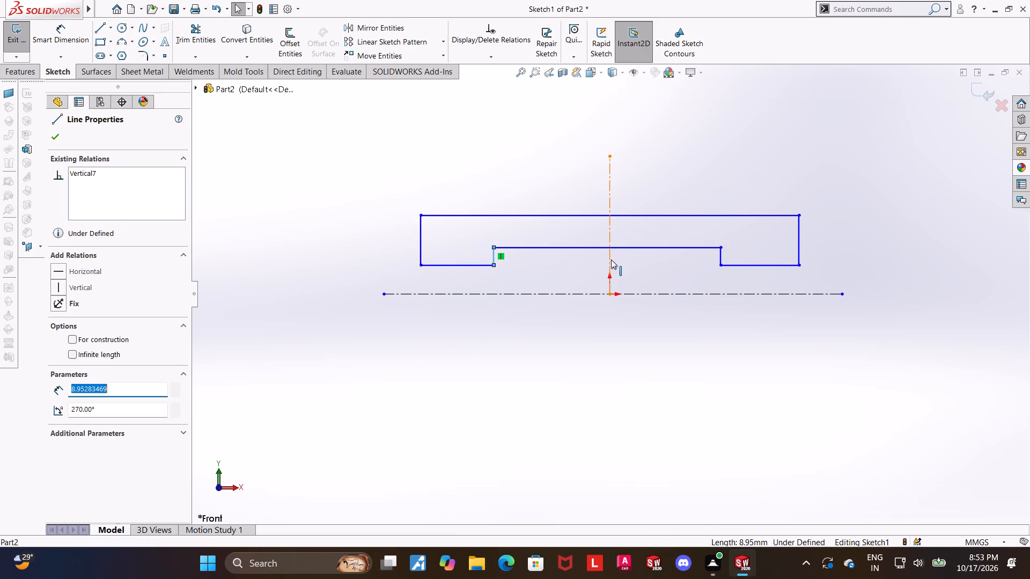
{"action": "left_click", "coordinate": [611, 259], "text": "ctrl"}
{"action": "left_click", "coordinate": [722, 257], "text": "ctrl"}
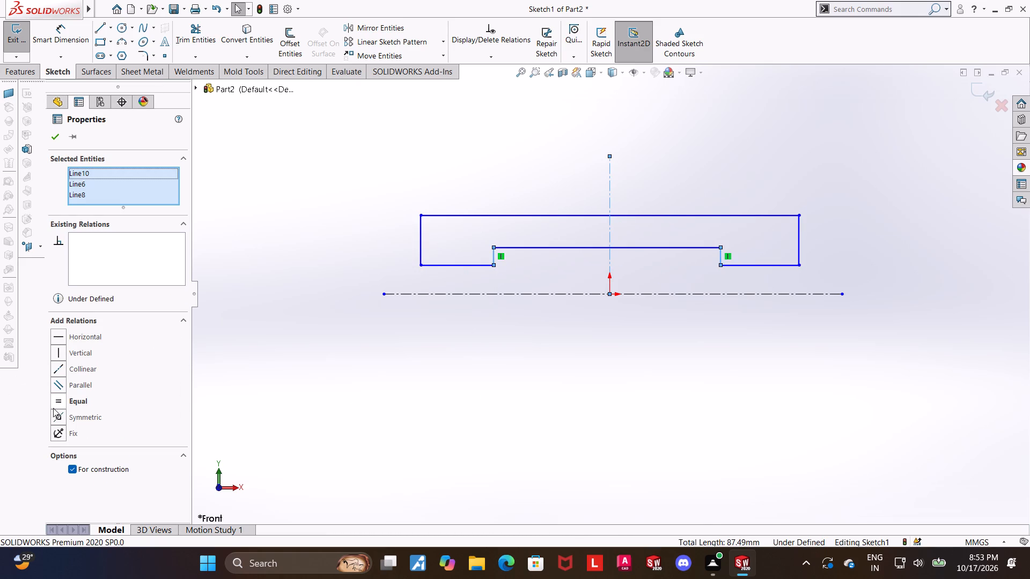
{"action": "left_click", "coordinate": [57, 412]}
{"action": "left_click", "coordinate": [388, 420]}
{"action": "key", "text": "Escape"}
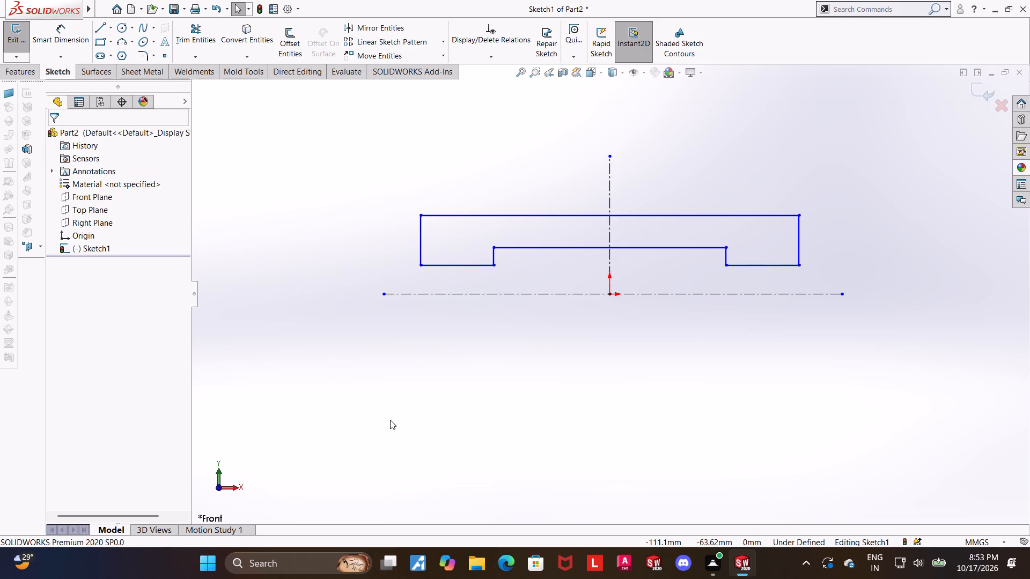
Dimension the profile's top edge with Smart Dimension and set its overall length to 78 mm.
{"action": "scroll", "coordinate": [473, 409], "scroll_direction": "up", "scroll_amount": 1}
{"action": "scroll", "coordinate": [630, 251], "scroll_direction": "down", "scroll_amount": 1}
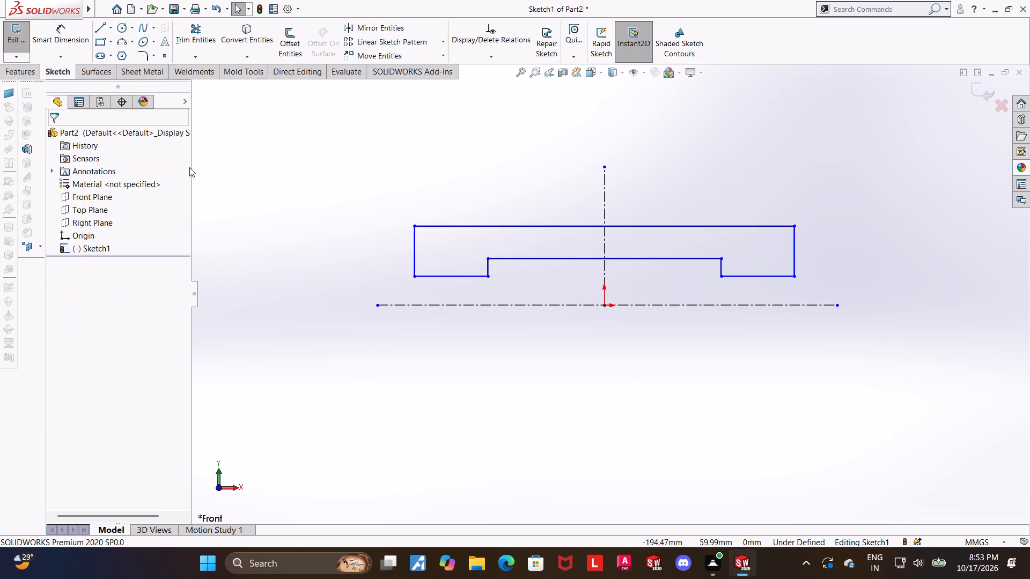
{"action": "scroll", "coordinate": [751, 216], "scroll_direction": "down", "scroll_amount": 1}
{"action": "scroll", "coordinate": [696, 225], "scroll_direction": "up", "scroll_amount": 1}
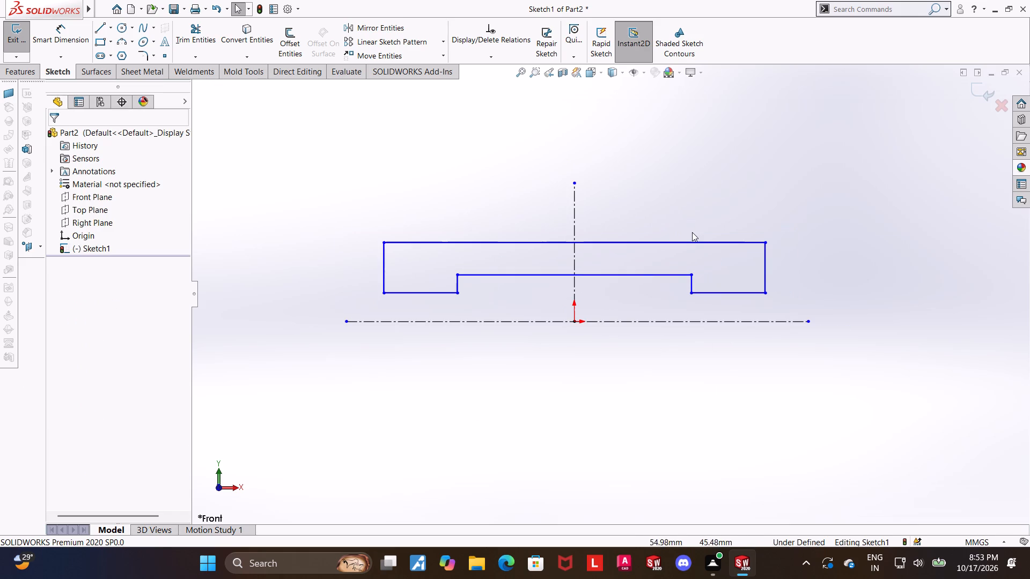
{"action": "scroll", "coordinate": [694, 232], "scroll_direction": "down", "scroll_amount": 1}
{"action": "left_click", "coordinate": [54, 38]}
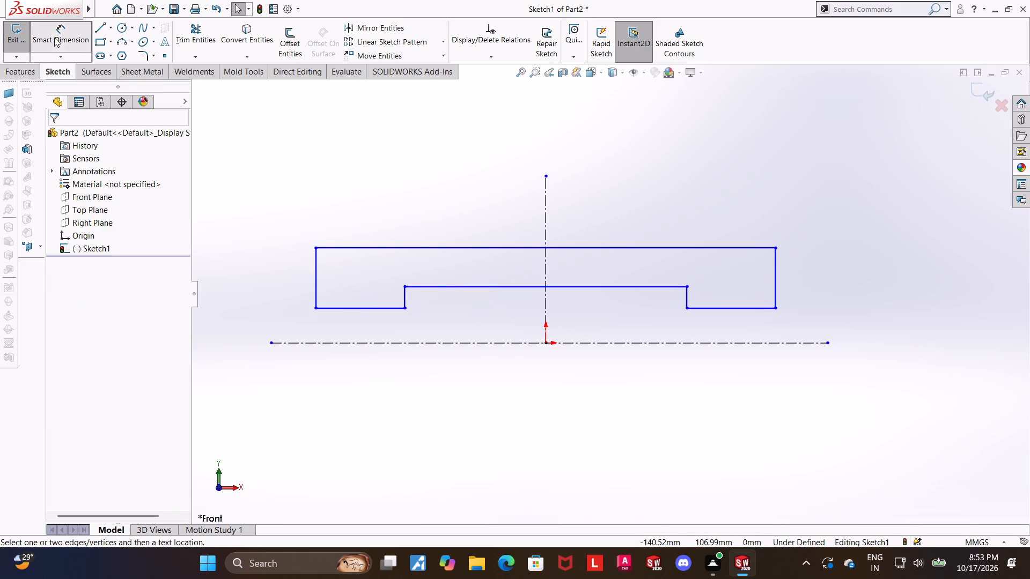
{"action": "scroll", "coordinate": [459, 168], "scroll_direction": "up", "scroll_amount": 1}
{"action": "scroll", "coordinate": [661, 213], "scroll_direction": "down", "scroll_amount": 1}
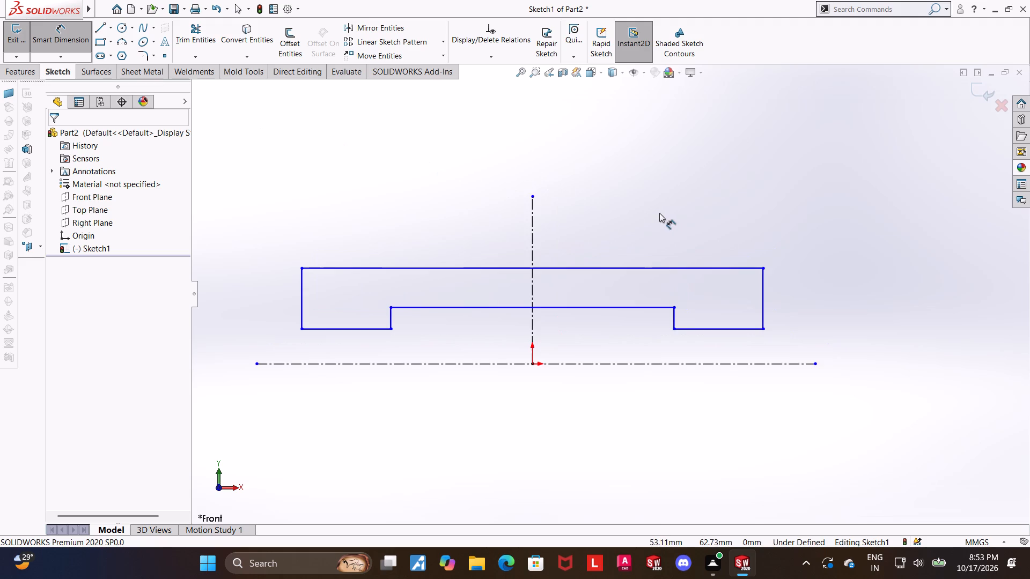
{"action": "scroll", "coordinate": [657, 213], "scroll_direction": "up", "scroll_amount": 1}
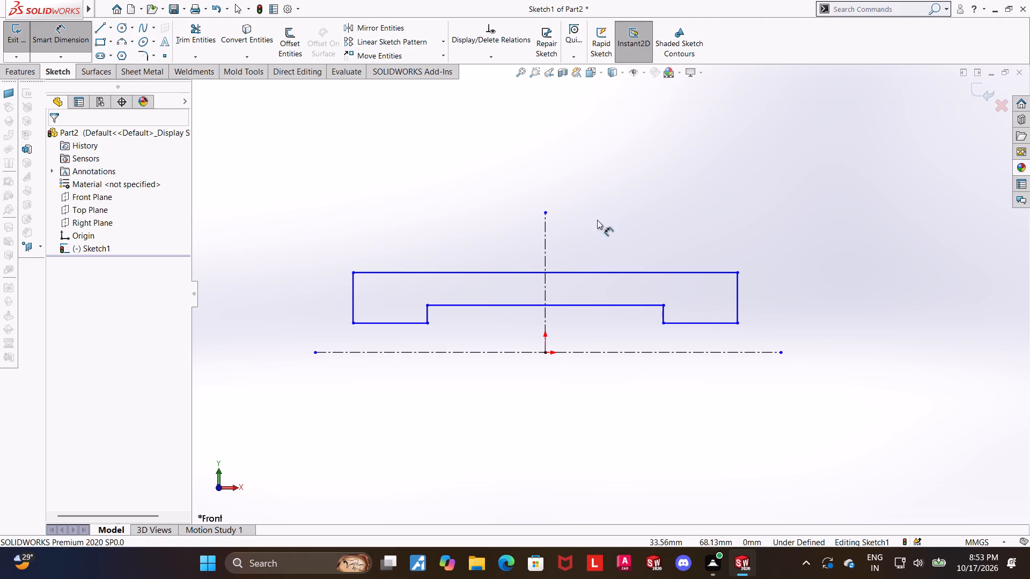
{"action": "scroll", "coordinate": [542, 250], "scroll_direction": "down", "scroll_amount": 1}
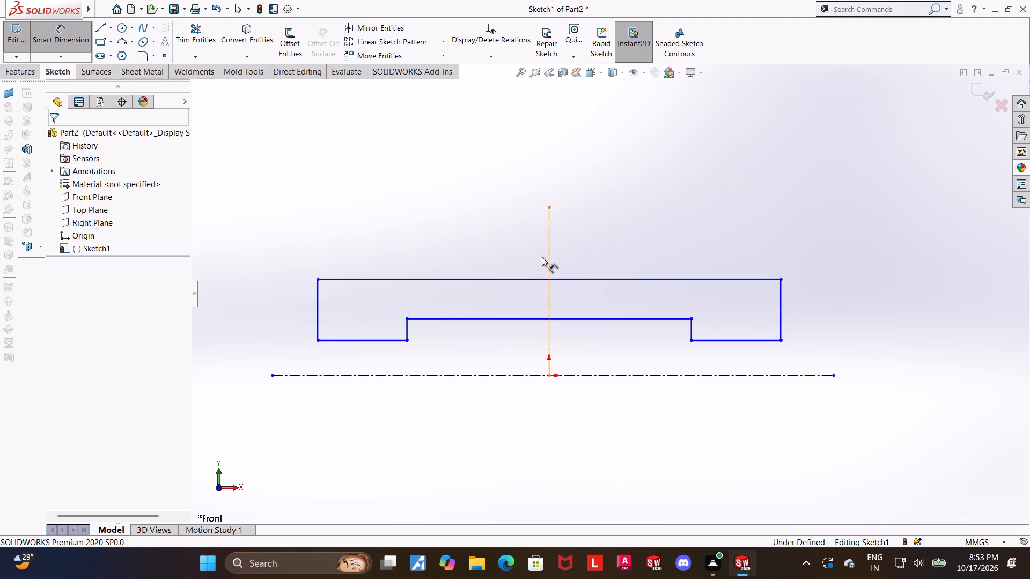
{"action": "scroll", "coordinate": [542, 257], "scroll_direction": "up", "scroll_amount": 1}
{"action": "scroll", "coordinate": [542, 257], "scroll_direction": "down", "scroll_amount": 1}
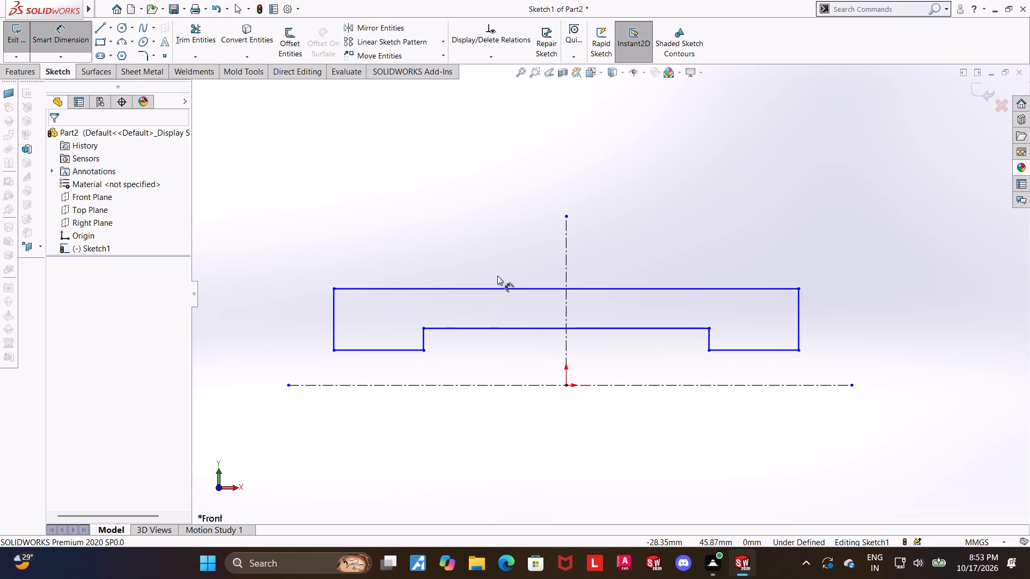
{"action": "left_click", "coordinate": [495, 288]}
{"action": "left_click", "coordinate": [496, 238]}
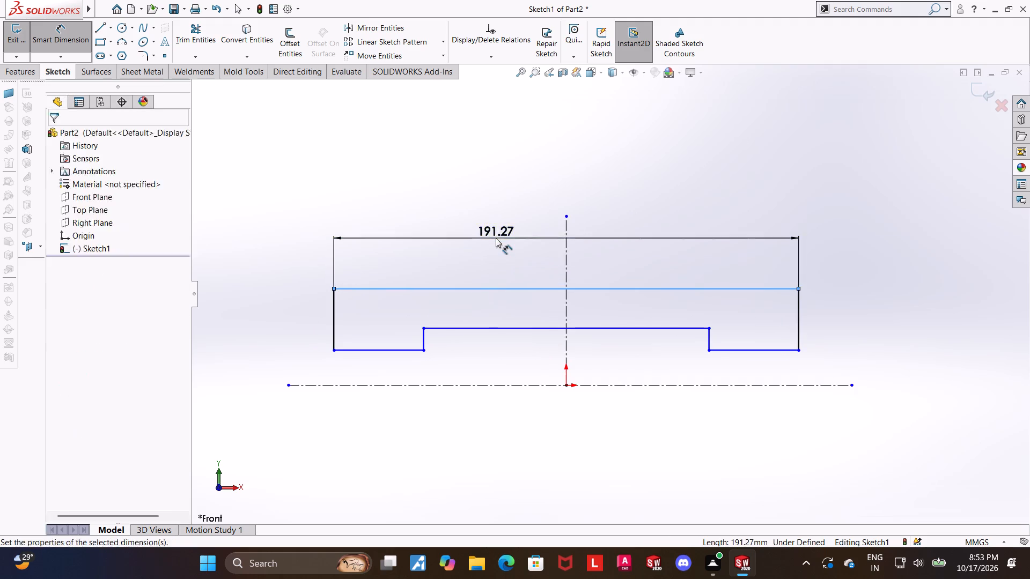
{"action": "key", "text": "7"}
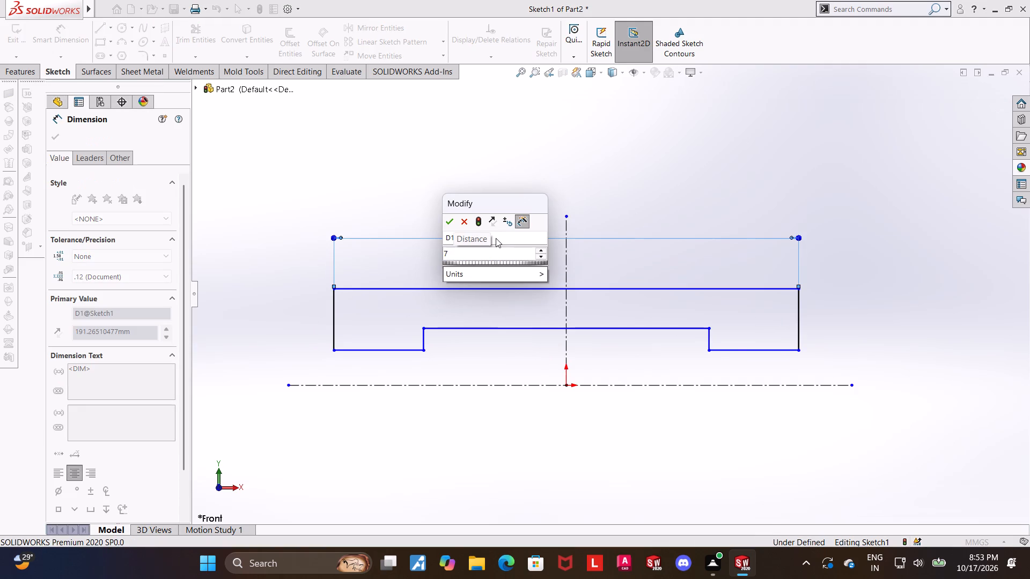
{"action": "key", "text": "8"}
{"action": "key", "text": "Return"}
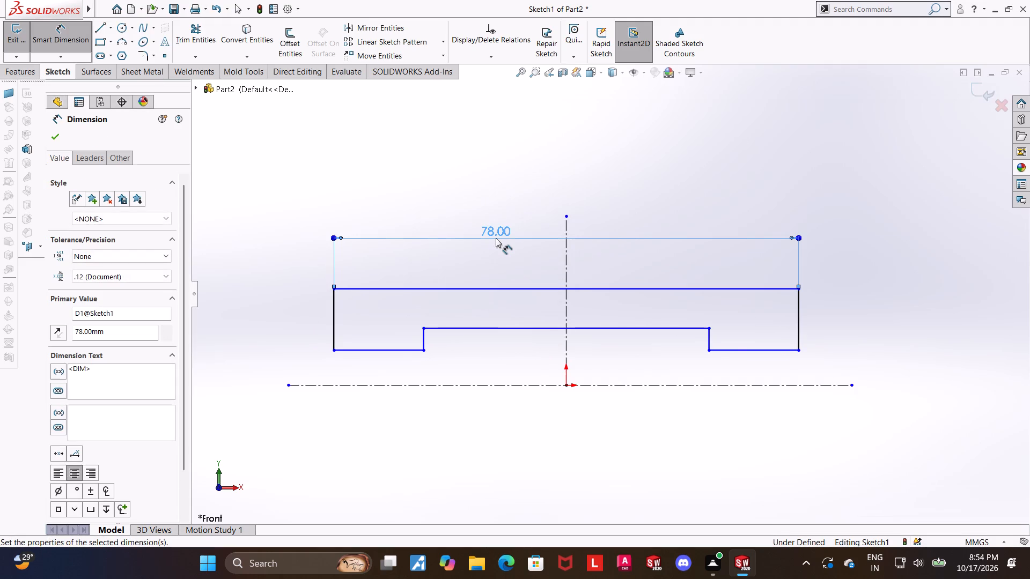
{"action": "scroll", "coordinate": [490, 255], "scroll_direction": "up", "scroll_amount": 1}
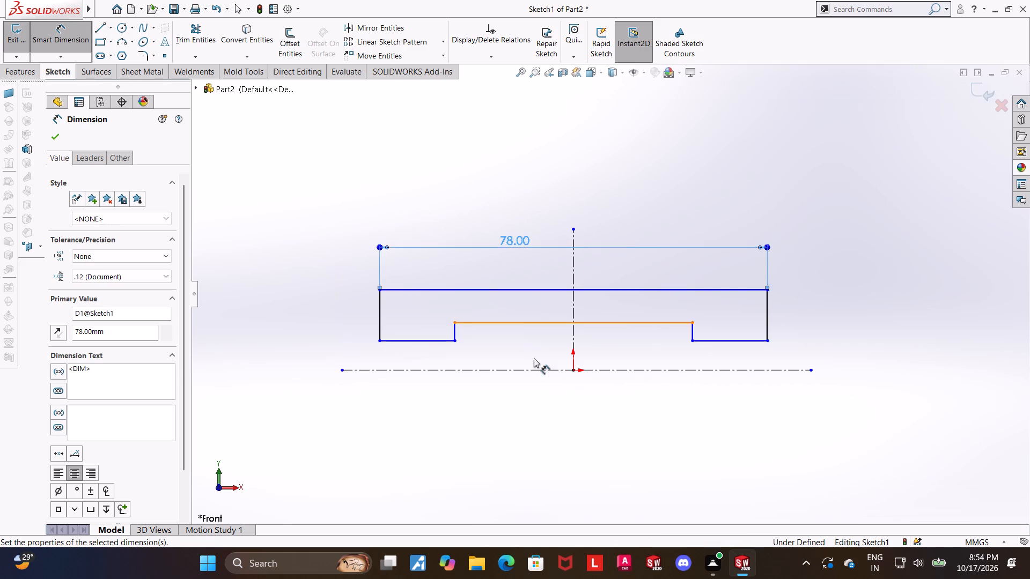
{"action": "key", "text": "Escape"}
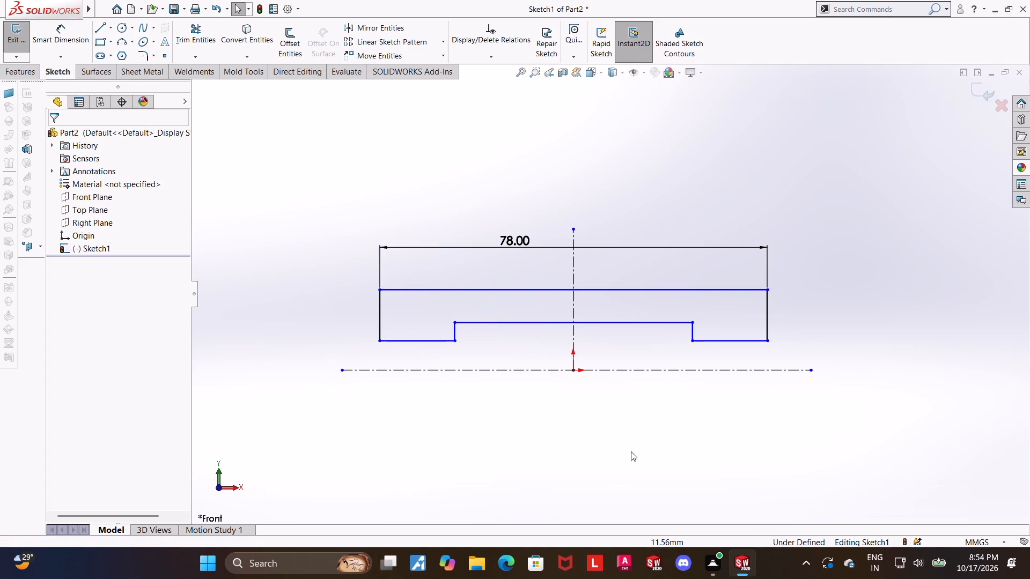
{"action": "left_click", "coordinate": [631, 450]}
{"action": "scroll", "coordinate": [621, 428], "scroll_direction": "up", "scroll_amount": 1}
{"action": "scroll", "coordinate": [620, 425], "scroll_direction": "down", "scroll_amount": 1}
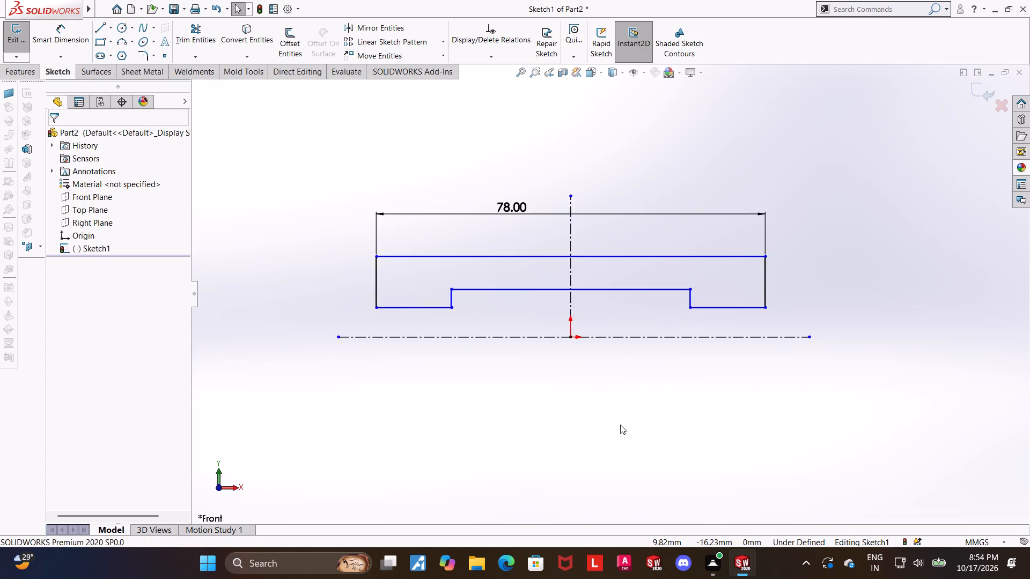
Dimension the profile's left bottom edge from the horizontal centerline and set the distance to 22/2 (11 mm).
{"action": "scroll", "coordinate": [620, 425], "scroll_direction": "up", "scroll_amount": 1}
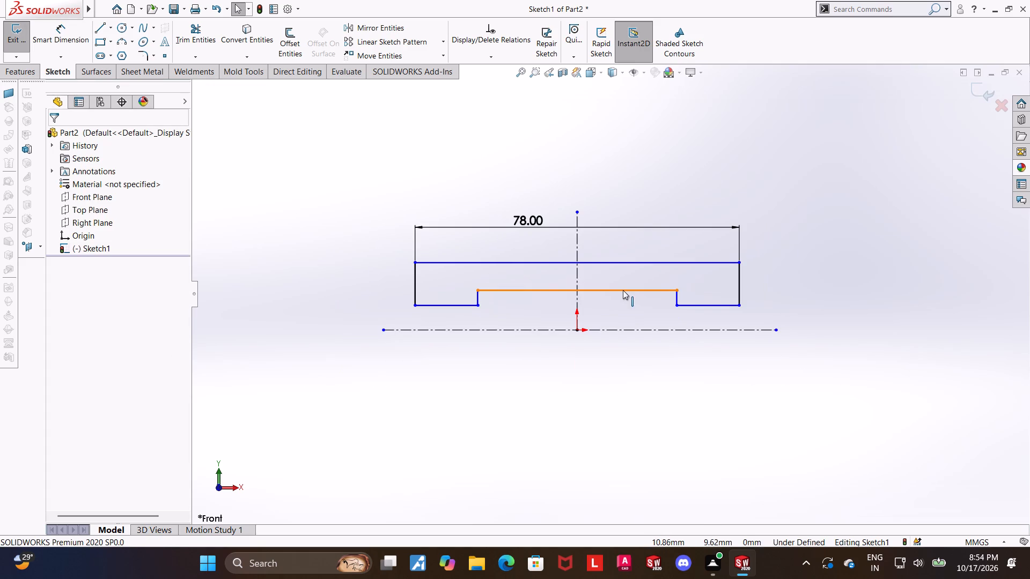
{"action": "left_click", "coordinate": [57, 37]}
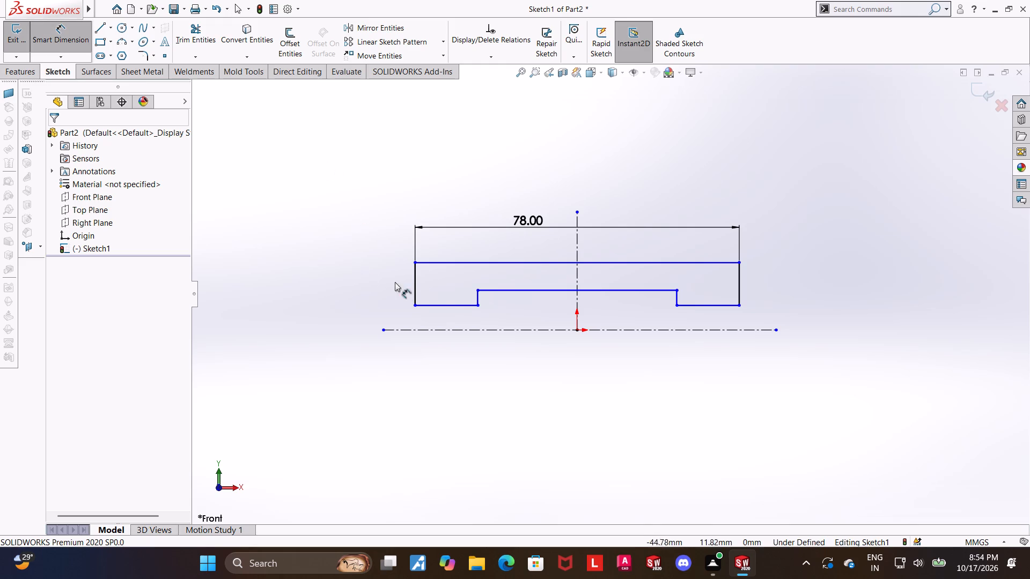
{"action": "left_click", "coordinate": [440, 305]}
{"action": "left_click", "coordinate": [433, 328]}
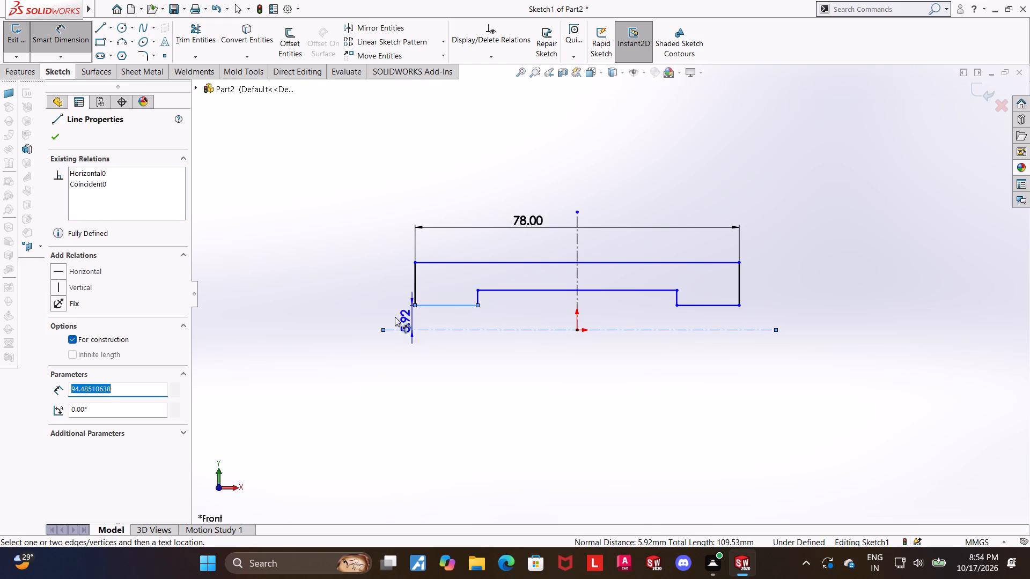
{"action": "left_click", "coordinate": [338, 309]}
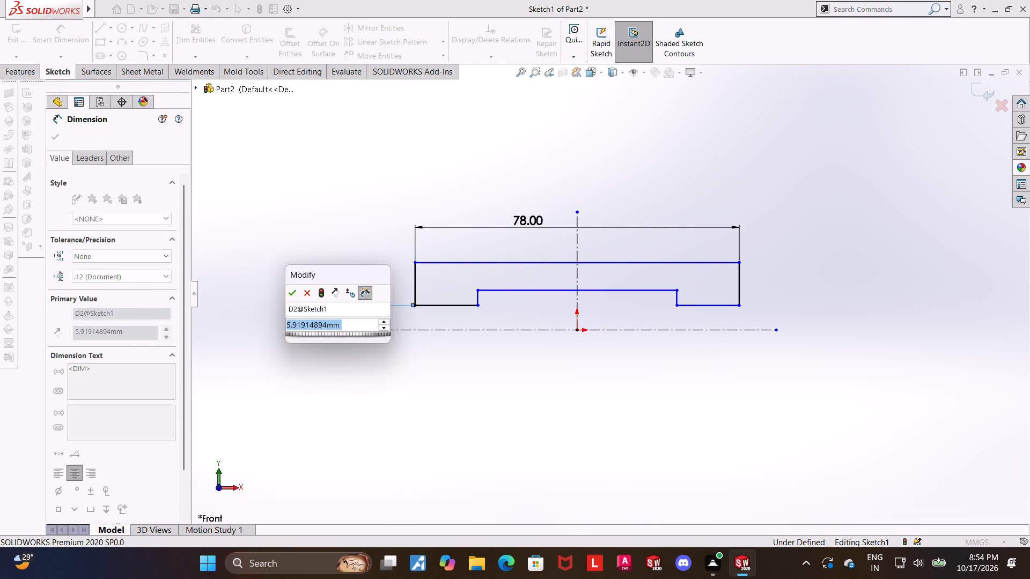
{"action": "type", "text": "22"}
{"action": "type", "text": "/2"}
{"action": "key", "text": "Return"}
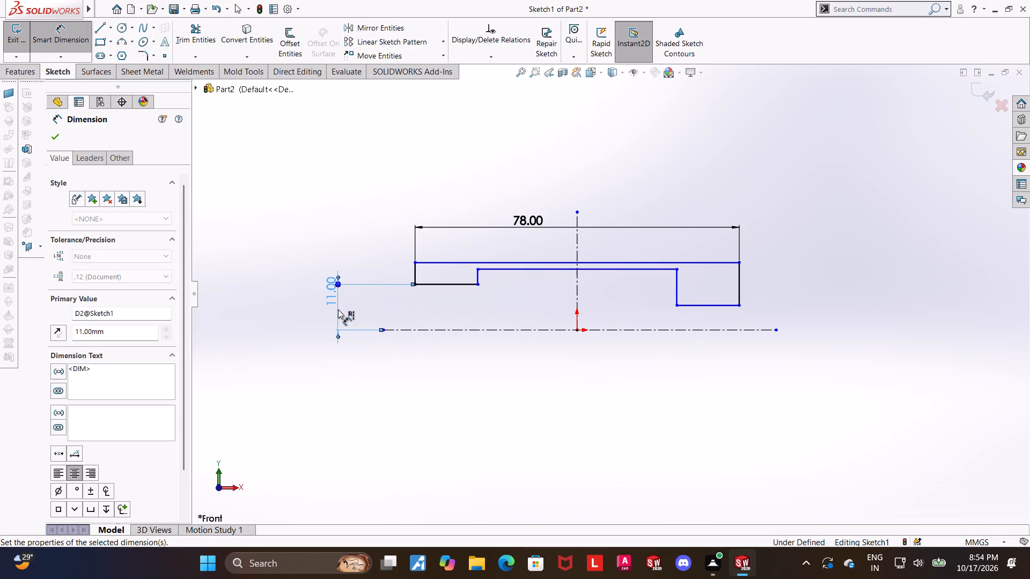
{"action": "key", "text": "Escape"}
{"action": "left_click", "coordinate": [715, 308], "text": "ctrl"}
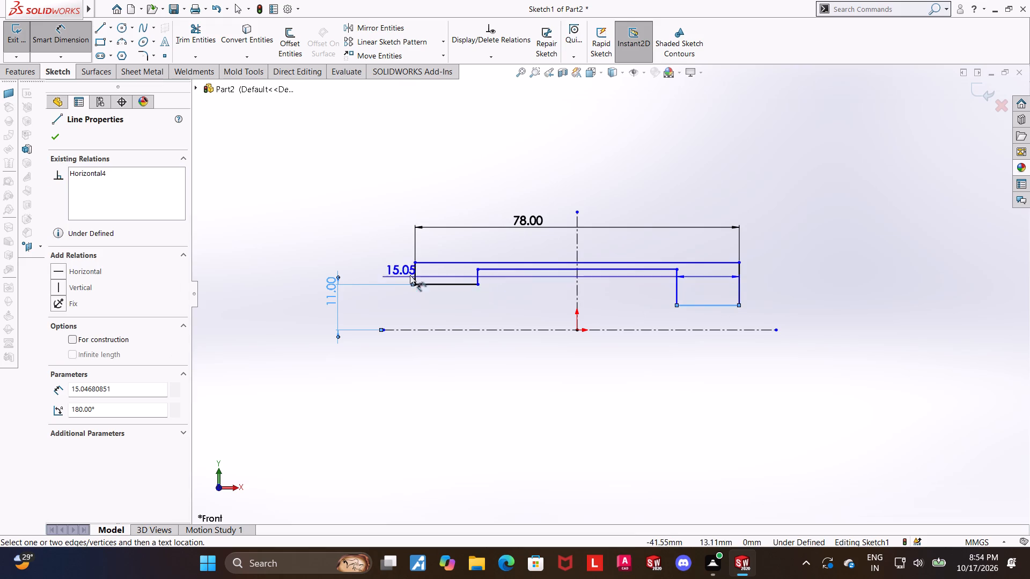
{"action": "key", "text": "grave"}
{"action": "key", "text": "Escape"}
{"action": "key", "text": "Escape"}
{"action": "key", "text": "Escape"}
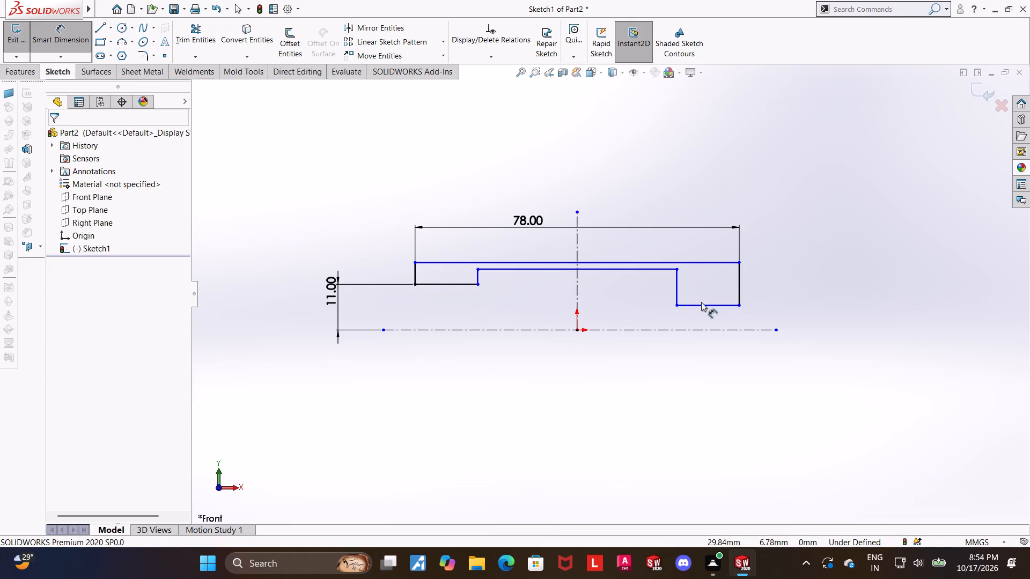
Make the profile's two bottom edges on either side of the recess collinear.
{"action": "left_click", "coordinate": [702, 306]}
{"action": "left_click", "coordinate": [438, 287], "text": "ctrl"}
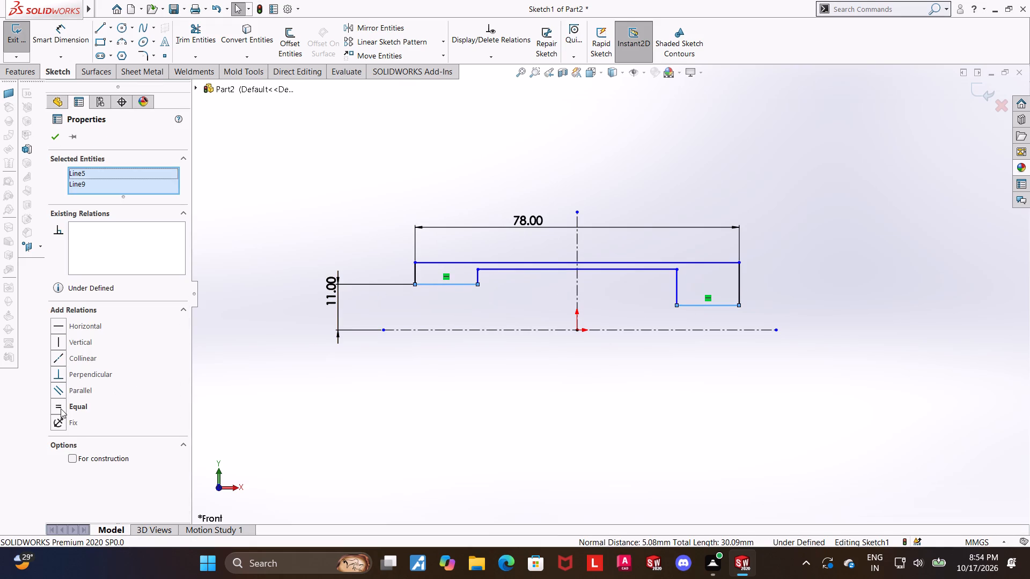
{"action": "left_click", "coordinate": [61, 355]}
{"action": "left_click", "coordinate": [669, 407]}
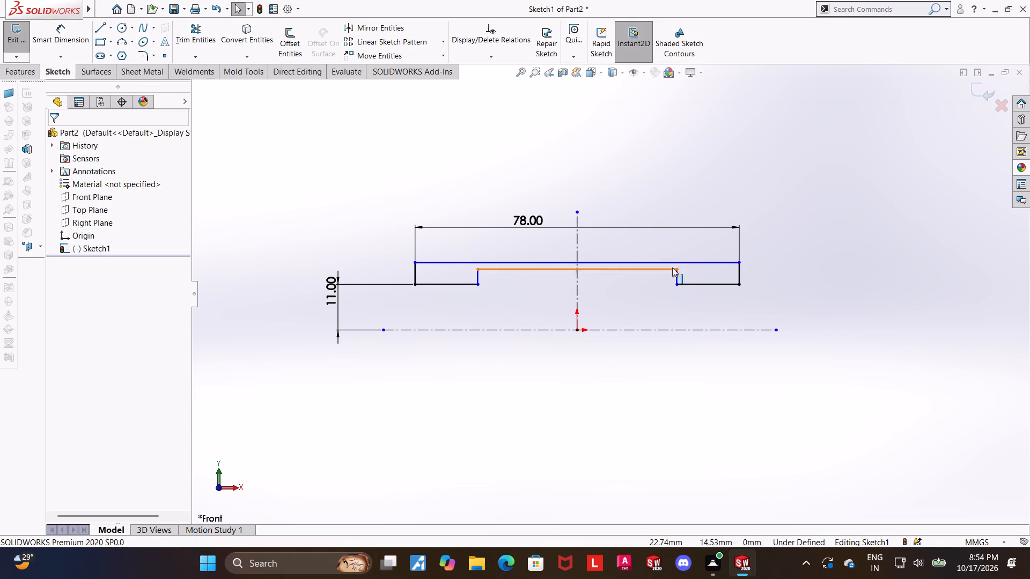
Move the profile's top edge upward, just beyond the upper end of the vertical centerline.
{"action": "left_click_drag", "start_coordinate": [672, 262], "coordinate": [670, 201]}
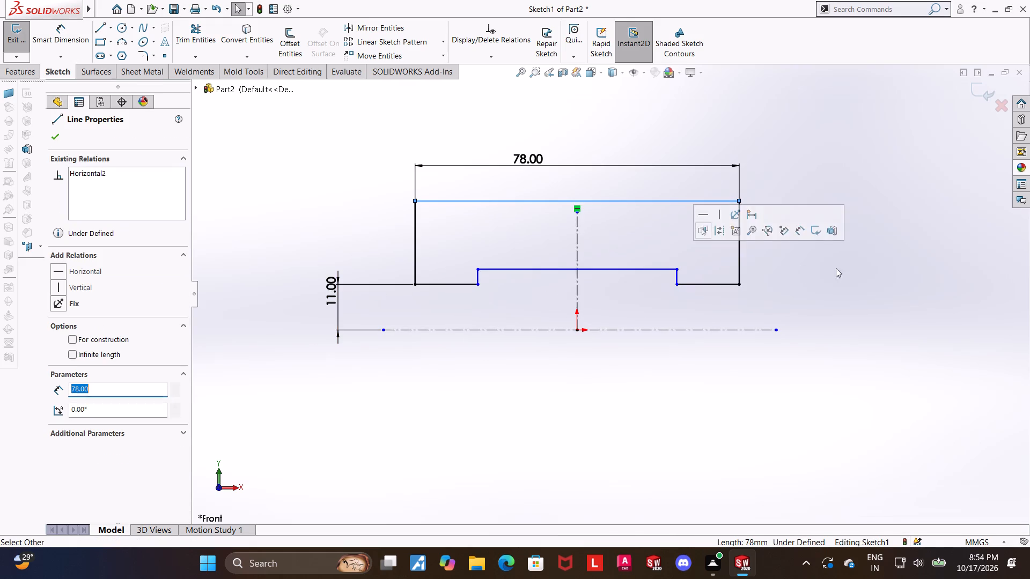
{"action": "key", "text": "Escape"}
{"action": "left_click", "coordinate": [881, 343]}
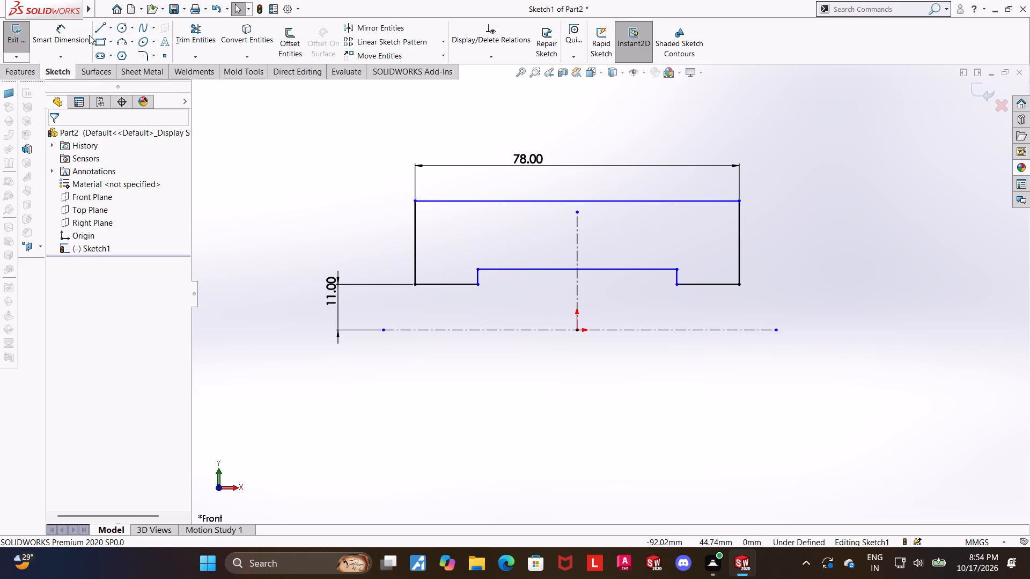
Dimension the recess's horizontal edge from the horizontal centerline and set the distance to 36/2 (18 mm).
{"action": "left_click", "coordinate": [84, 36]}
{"action": "scroll", "coordinate": [601, 284], "scroll_direction": "up", "scroll_amount": 1}
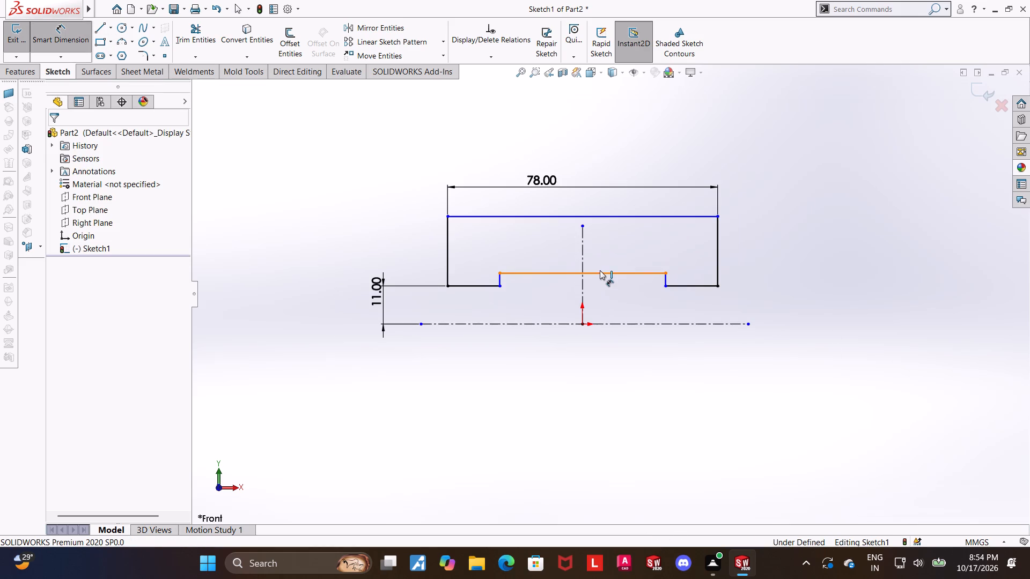
{"action": "scroll", "coordinate": [600, 270], "scroll_direction": "down", "scroll_amount": 1}
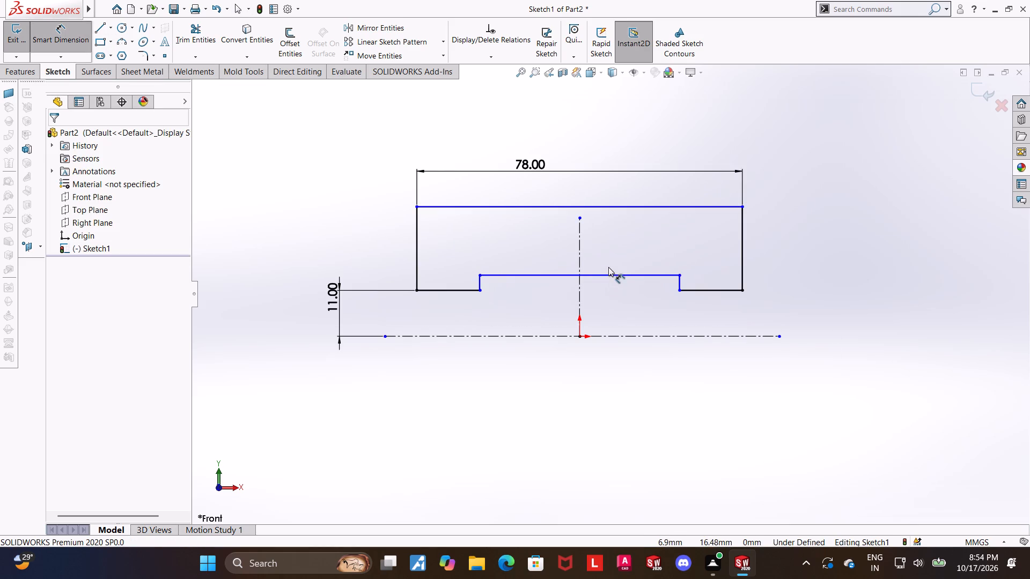
{"action": "left_click", "coordinate": [608, 277]}
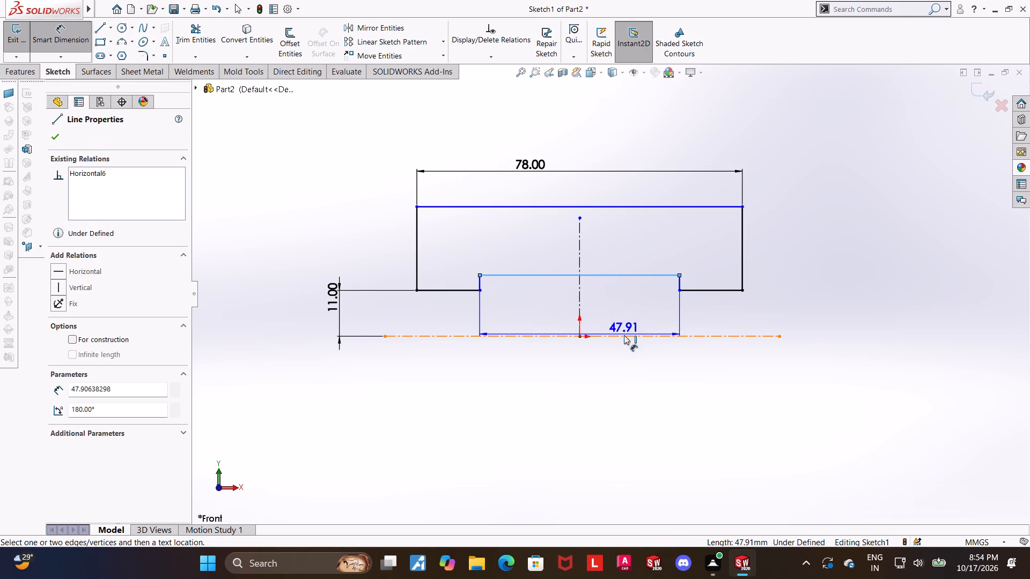
{"action": "left_click", "coordinate": [627, 337]}
{"action": "left_click", "coordinate": [629, 314]}
{"action": "type", "text": "36/2"}
{"action": "key", "text": "Return"}
{"action": "key", "text": "Escape"}
{"action": "key", "text": "Escape"}
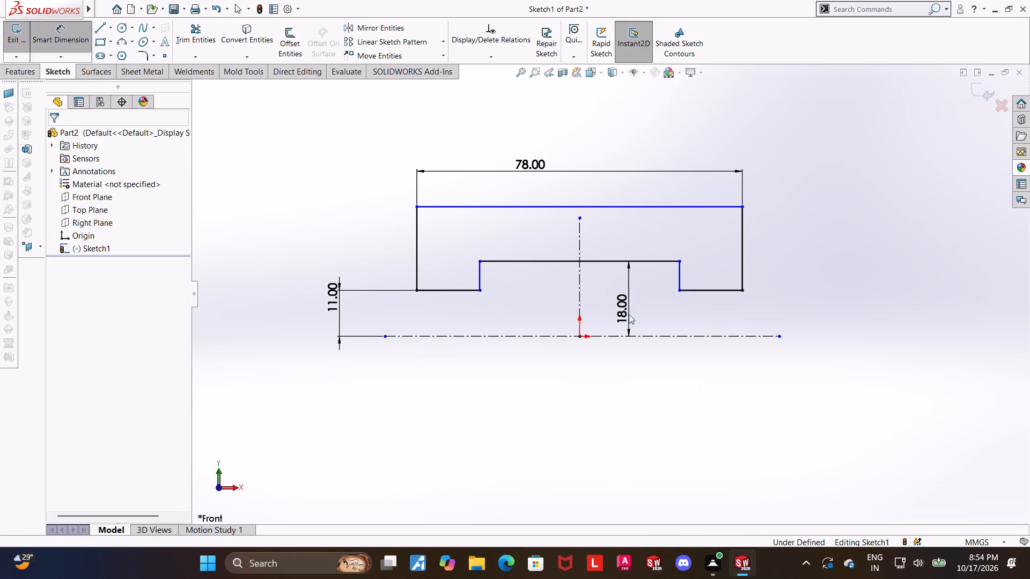
{"action": "key", "text": "Escape"}
Dimension the profile's top edge from the horizontal centerline and set the distance to 30 mm.
{"action": "left_click", "coordinate": [70, 29]}
{"action": "left_click", "coordinate": [659, 205]}
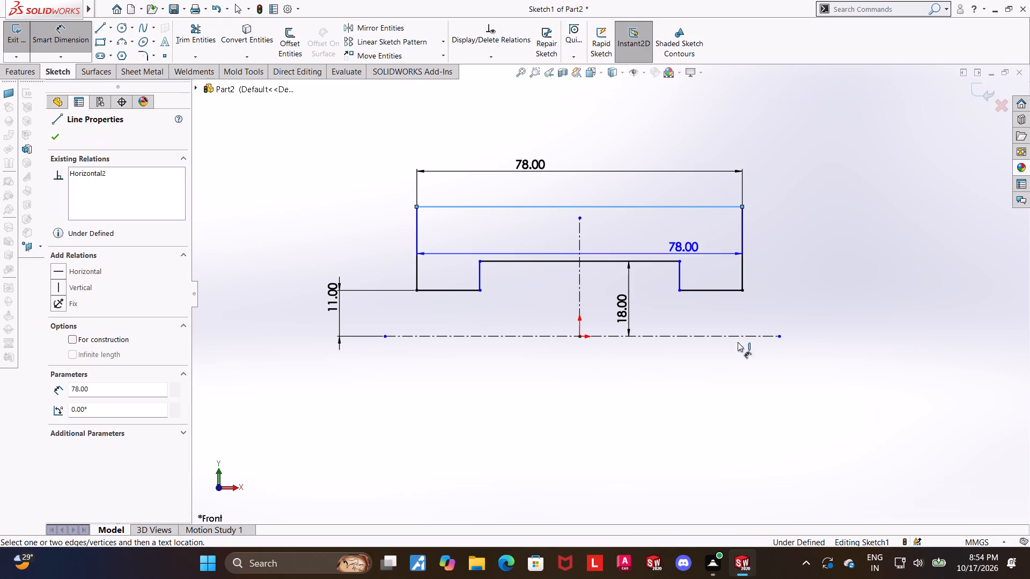
{"action": "left_click", "coordinate": [736, 336]}
{"action": "left_click", "coordinate": [771, 281]}
{"action": "type", "text": "30"}
{"action": "key", "text": "Return"}
{"action": "key", "text": "Escape"}
{"action": "key", "text": "Escape"}
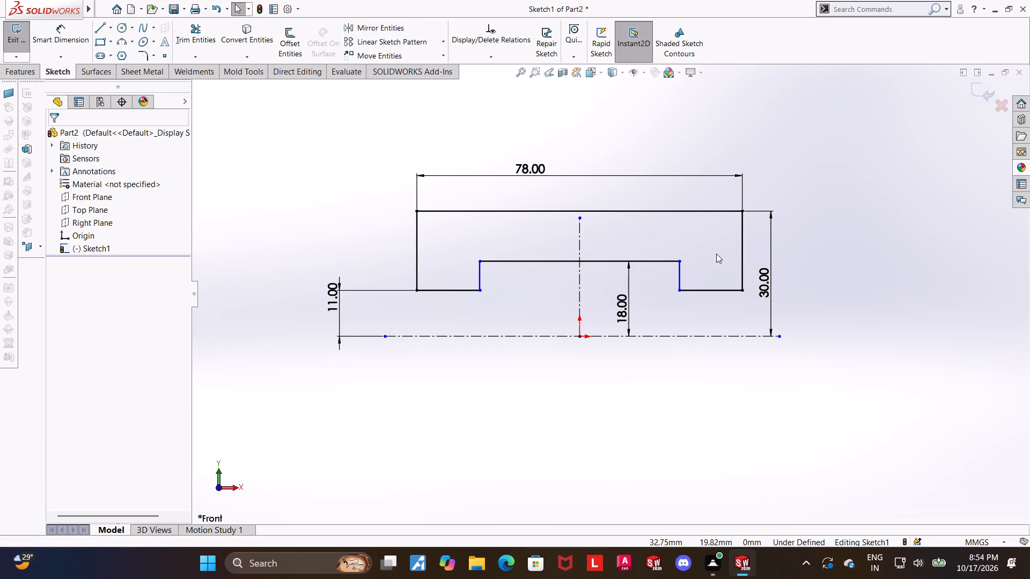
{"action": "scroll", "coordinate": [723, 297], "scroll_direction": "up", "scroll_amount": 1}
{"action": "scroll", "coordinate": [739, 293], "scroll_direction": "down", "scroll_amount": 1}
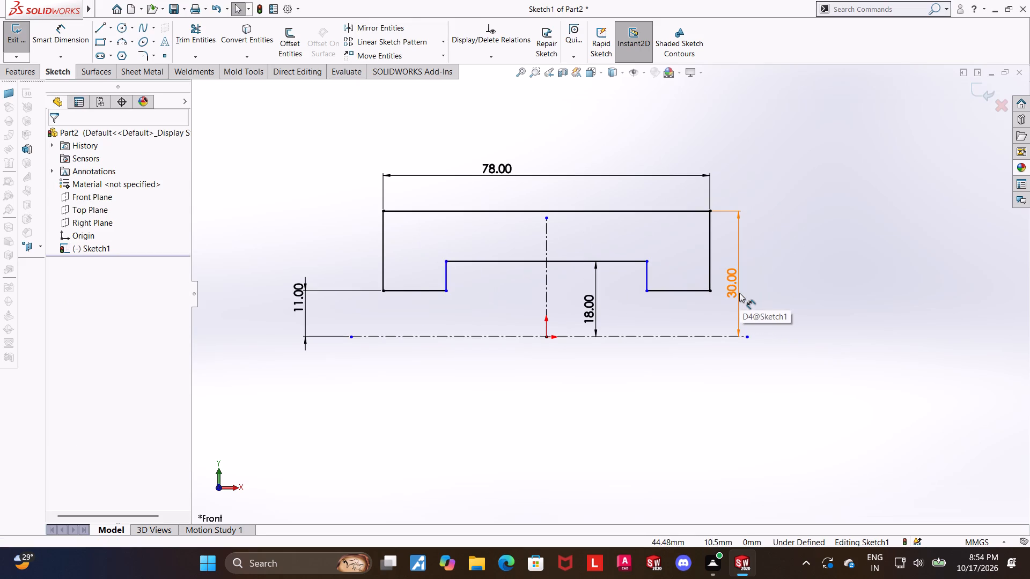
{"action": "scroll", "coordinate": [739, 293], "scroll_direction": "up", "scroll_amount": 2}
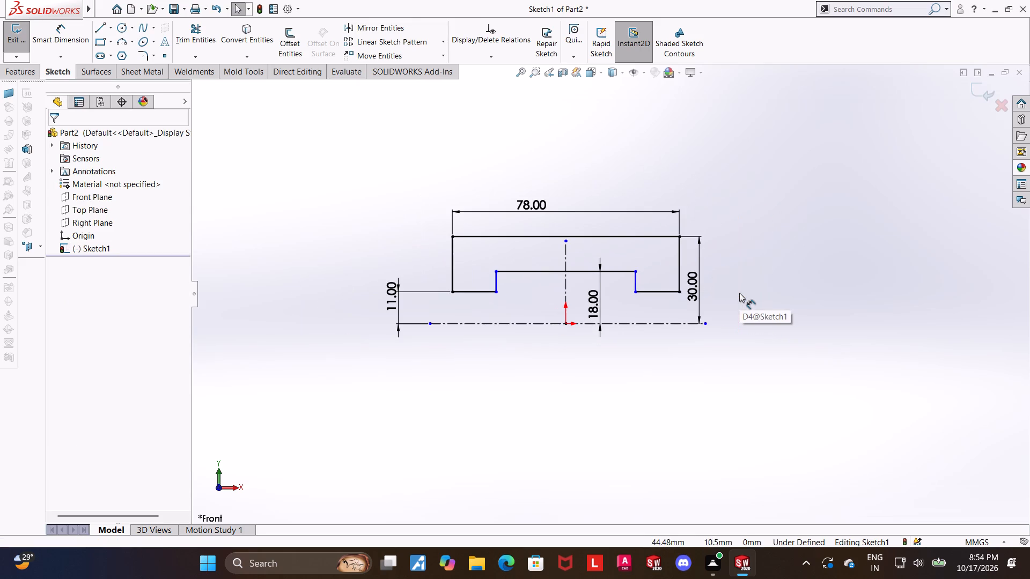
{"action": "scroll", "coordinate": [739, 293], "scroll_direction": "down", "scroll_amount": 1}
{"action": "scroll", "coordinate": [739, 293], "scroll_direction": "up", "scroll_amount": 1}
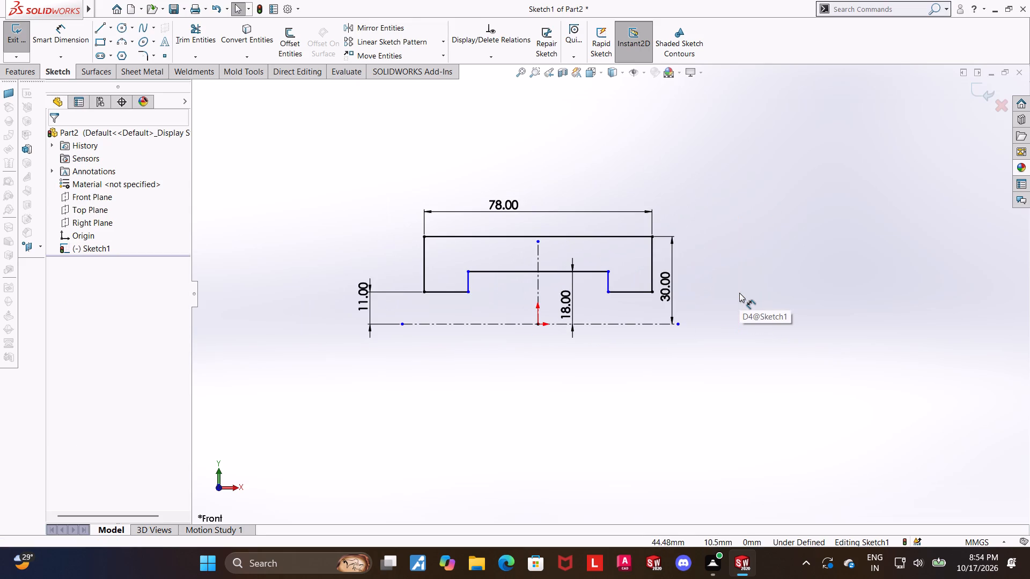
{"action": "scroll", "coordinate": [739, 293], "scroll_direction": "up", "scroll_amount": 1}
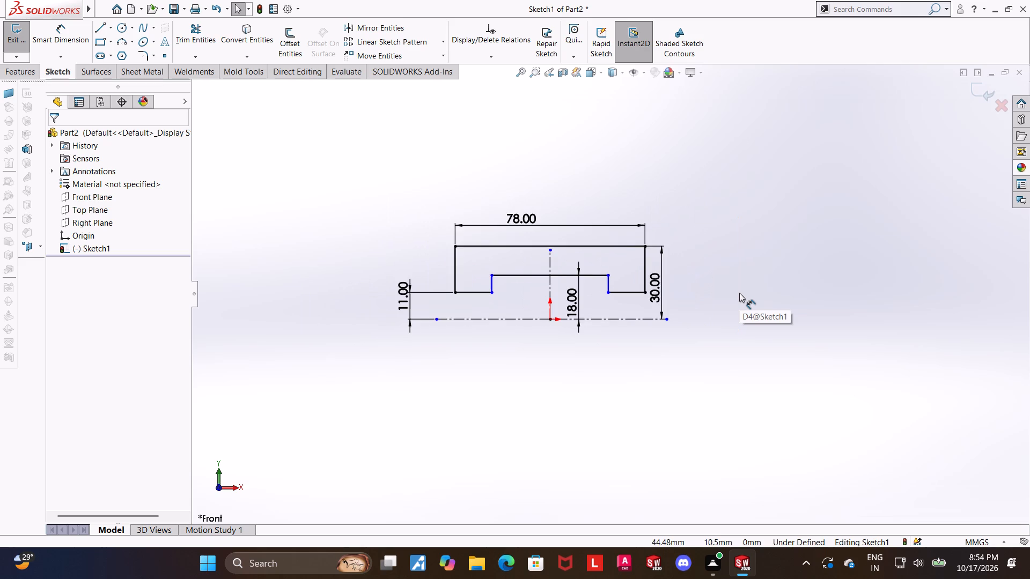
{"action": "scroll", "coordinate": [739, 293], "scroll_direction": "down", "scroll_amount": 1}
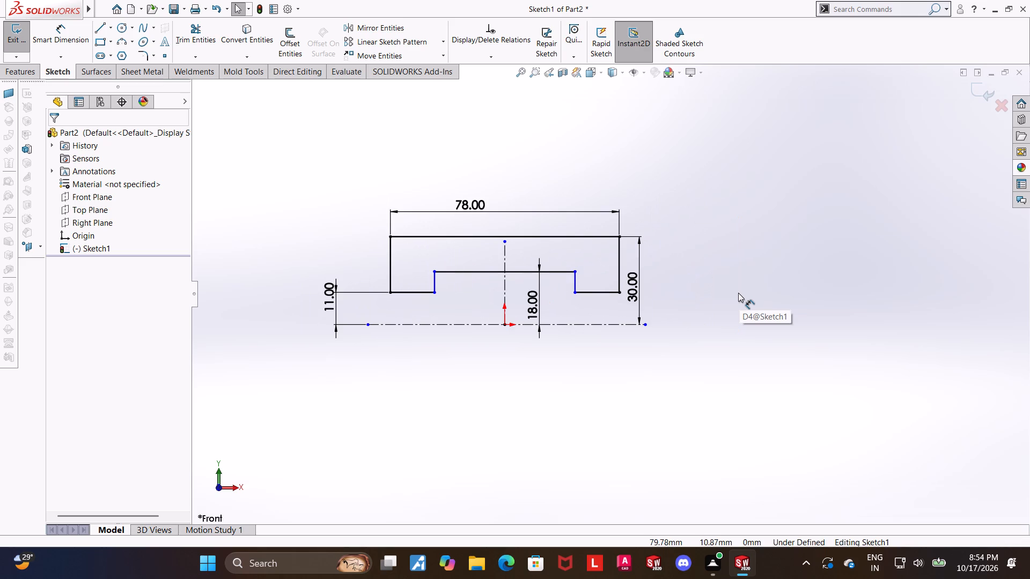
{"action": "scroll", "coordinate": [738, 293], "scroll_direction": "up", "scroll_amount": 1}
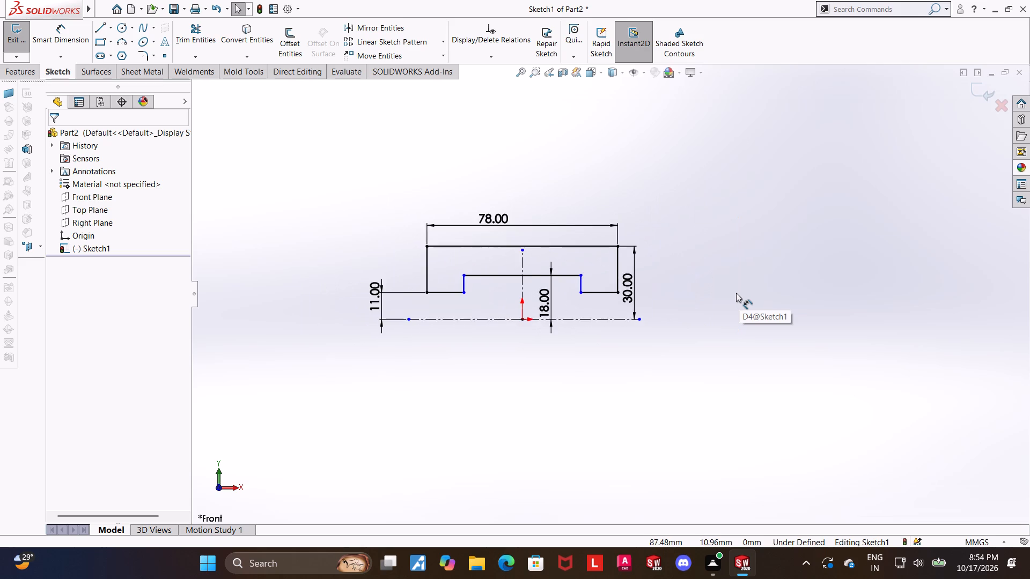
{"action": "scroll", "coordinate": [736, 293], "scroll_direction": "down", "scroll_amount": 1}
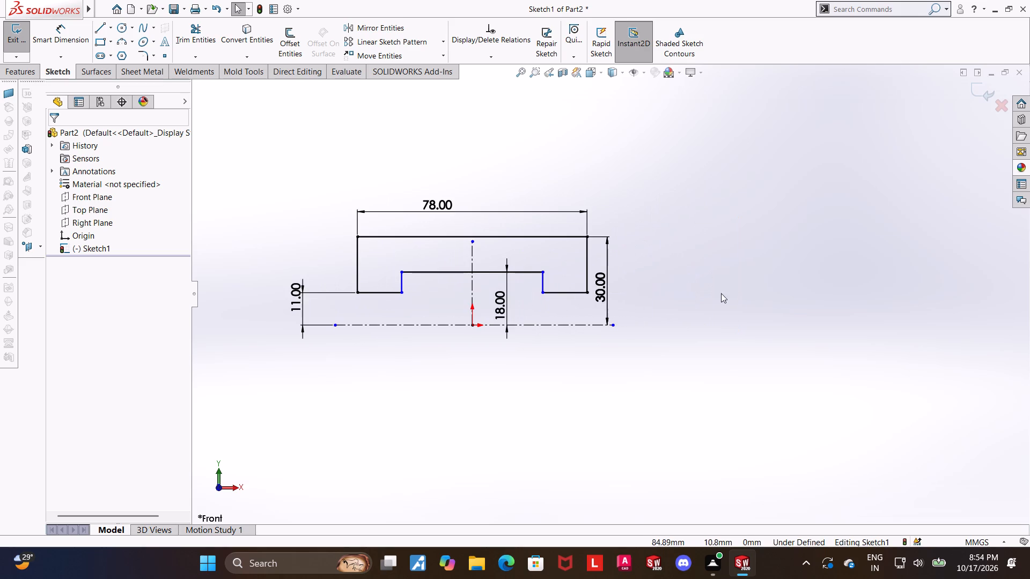
Dimension the length of the recess's horizontal edge, place it above the profile, and set it to 50 mm.
{"action": "left_click", "coordinate": [62, 50]}
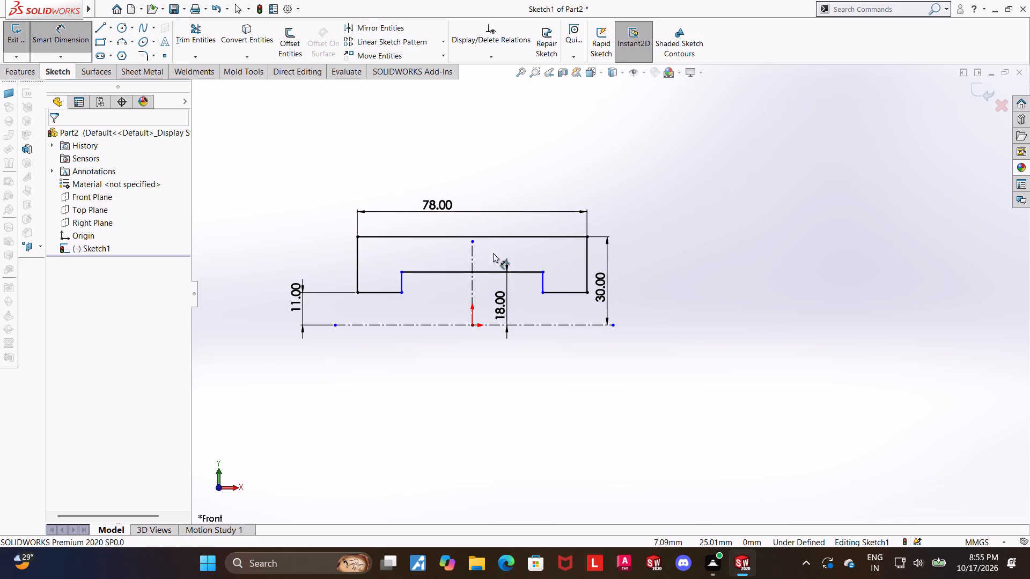
{"action": "left_click", "coordinate": [484, 270]}
{"action": "left_click", "coordinate": [505, 163]}
{"action": "type", "text": "50"}
{"action": "key", "text": "Return"}
{"action": "key", "text": "Escape"}
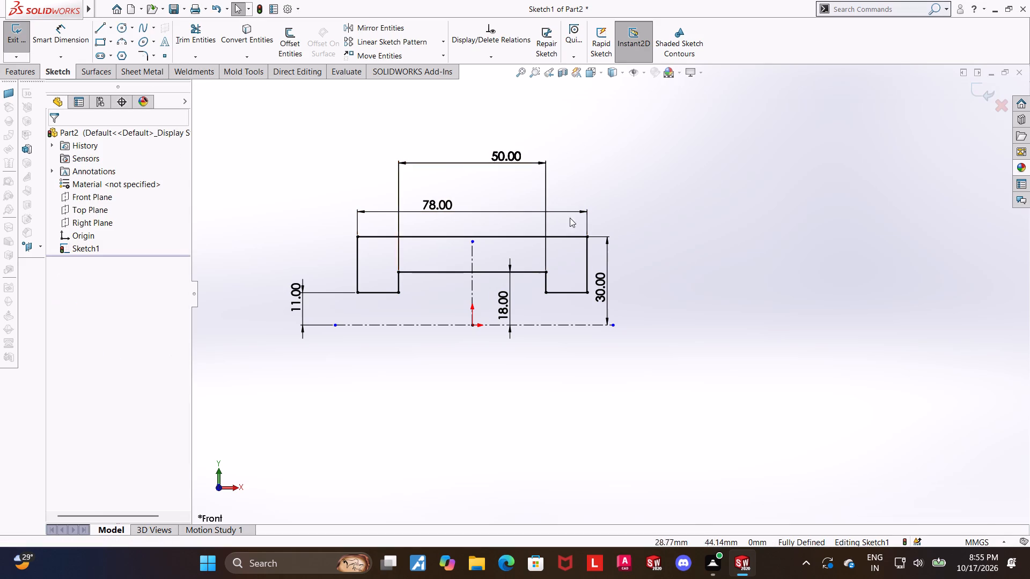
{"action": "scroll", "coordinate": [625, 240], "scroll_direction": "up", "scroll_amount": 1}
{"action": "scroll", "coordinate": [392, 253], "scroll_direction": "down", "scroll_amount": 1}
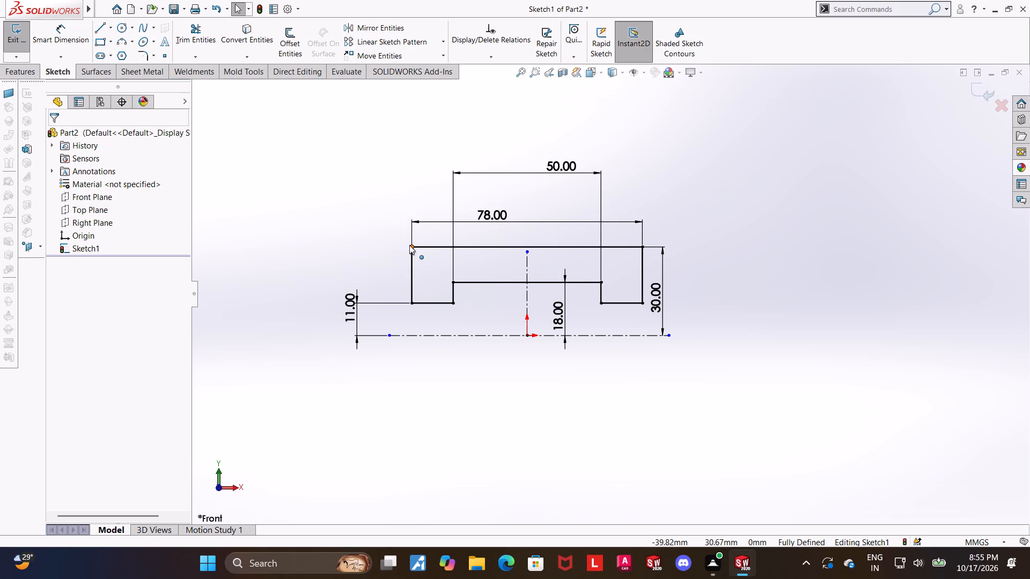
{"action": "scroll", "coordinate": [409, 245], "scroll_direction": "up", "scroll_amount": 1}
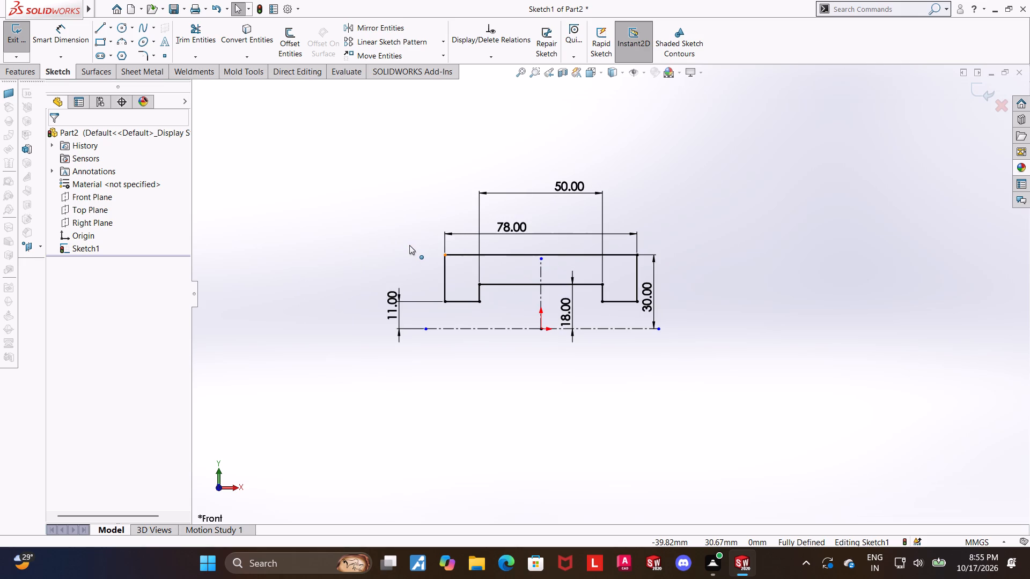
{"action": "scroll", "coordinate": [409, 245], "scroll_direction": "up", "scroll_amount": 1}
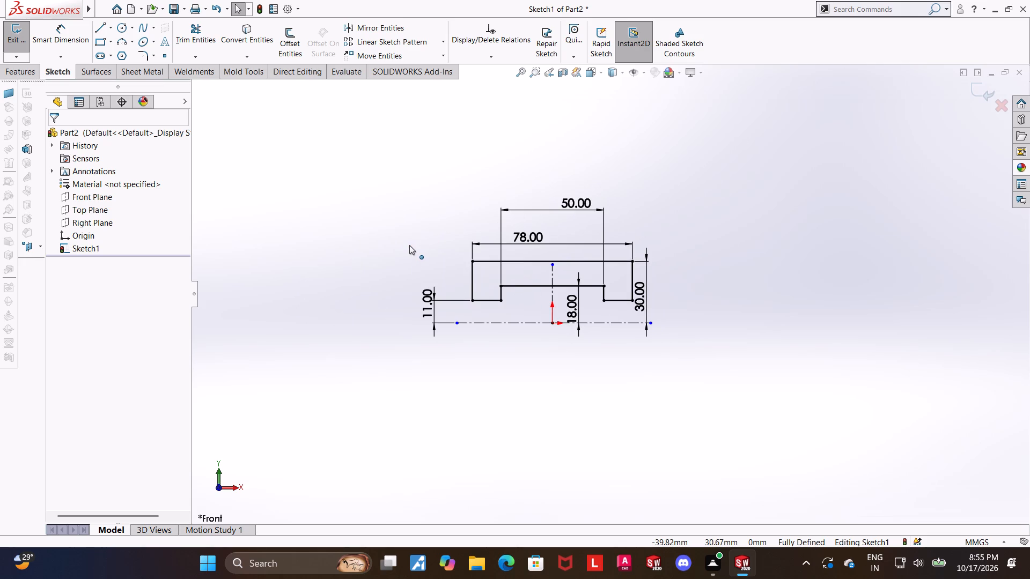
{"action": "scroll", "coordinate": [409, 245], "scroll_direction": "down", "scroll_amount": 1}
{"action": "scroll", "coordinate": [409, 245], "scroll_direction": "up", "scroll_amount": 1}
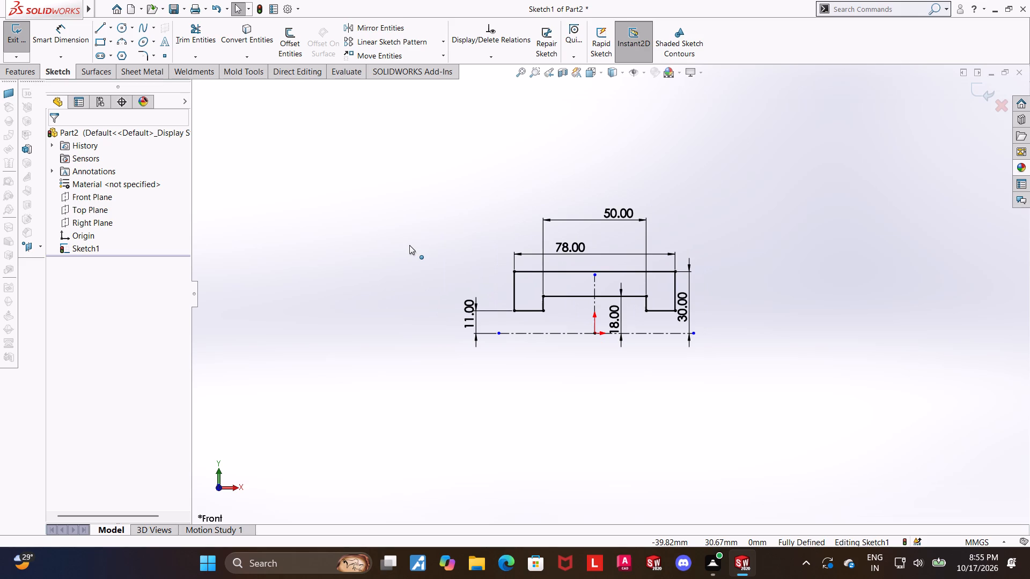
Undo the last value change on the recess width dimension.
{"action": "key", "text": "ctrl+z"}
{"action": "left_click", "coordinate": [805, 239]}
Set the recess width dimension to 35 mm.
{"action": "scroll", "coordinate": [696, 208], "scroll_direction": "down", "scroll_amount": 2}
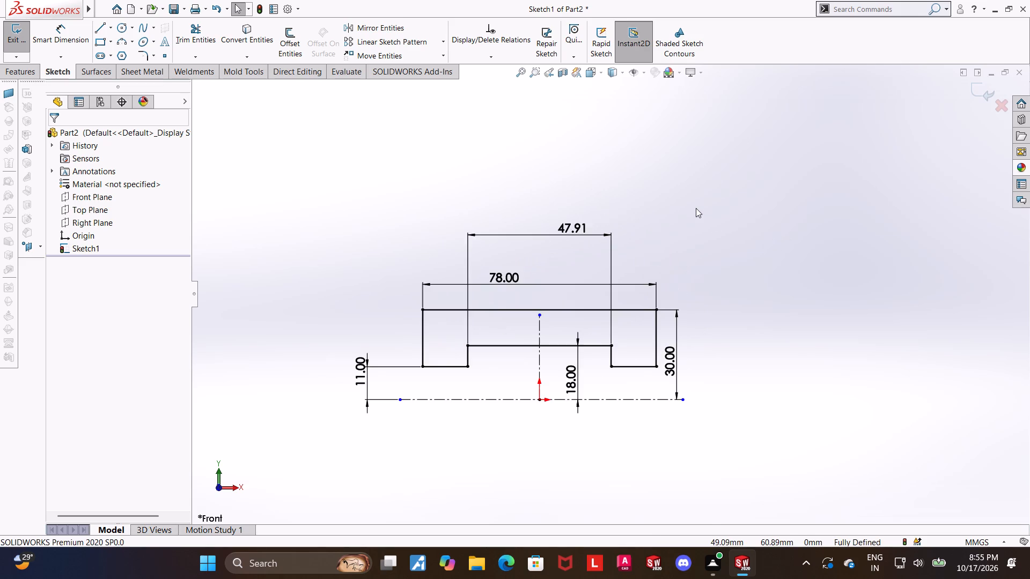
{"action": "scroll", "coordinate": [696, 208], "scroll_direction": "up", "scroll_amount": 2}
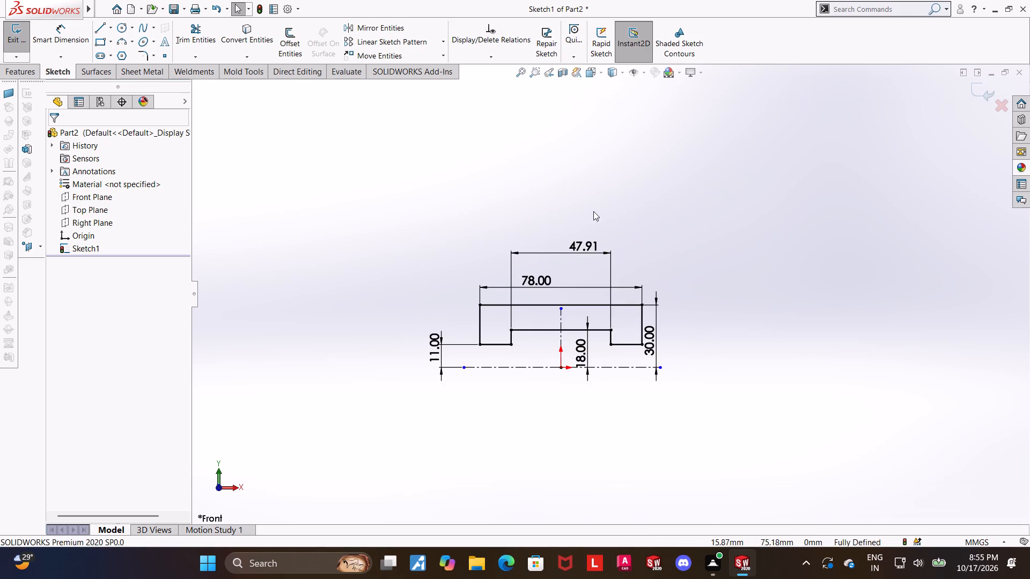
{"action": "double_click", "coordinate": [583, 241]}
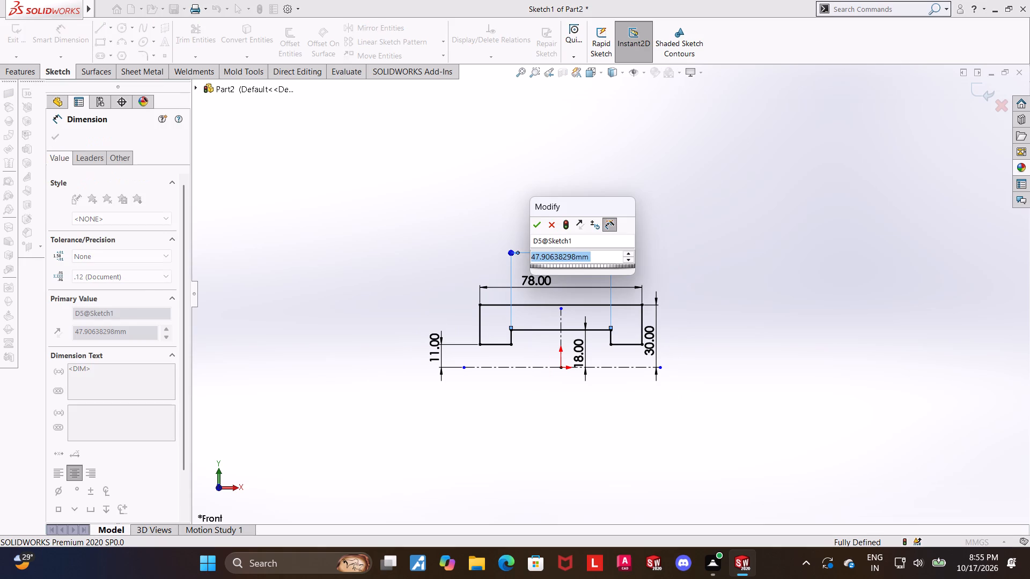
{"action": "key", "text": "4"}
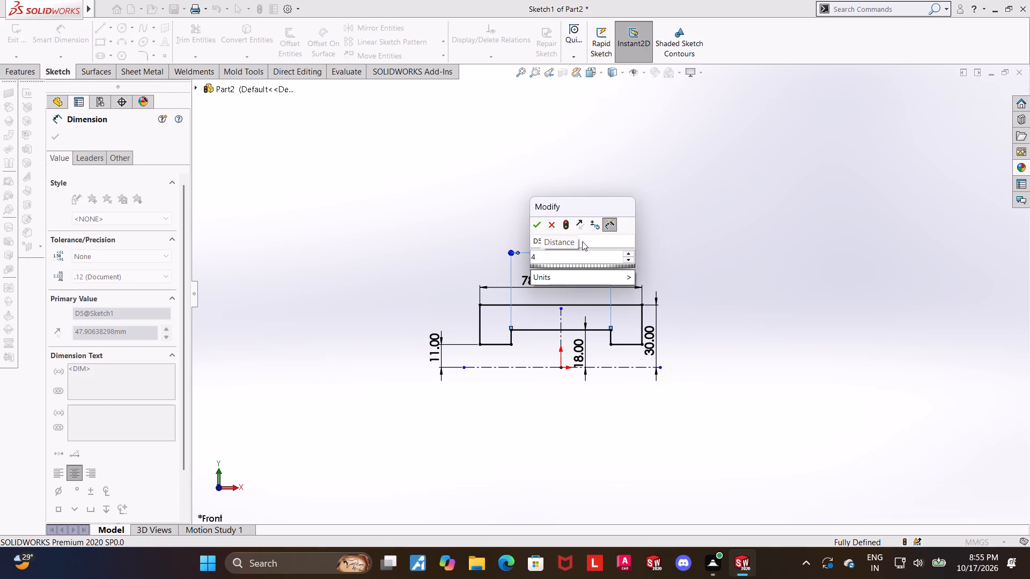
{"action": "key", "text": "BackSpace"}
{"action": "type", "text": "35"}
{"action": "key", "text": "Return"}
{"action": "key", "text": "Escape"}
{"action": "left_click", "coordinate": [673, 275]}
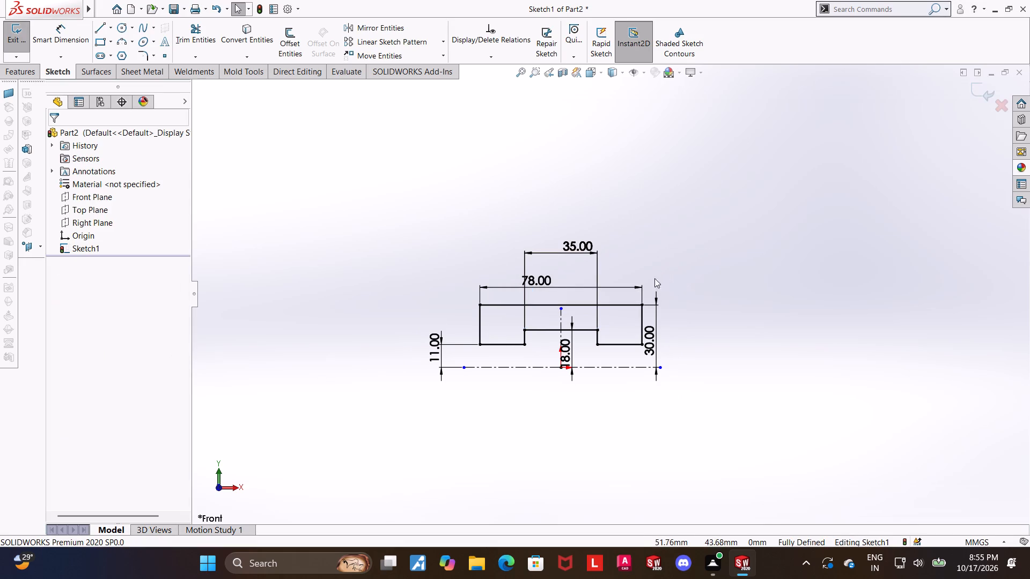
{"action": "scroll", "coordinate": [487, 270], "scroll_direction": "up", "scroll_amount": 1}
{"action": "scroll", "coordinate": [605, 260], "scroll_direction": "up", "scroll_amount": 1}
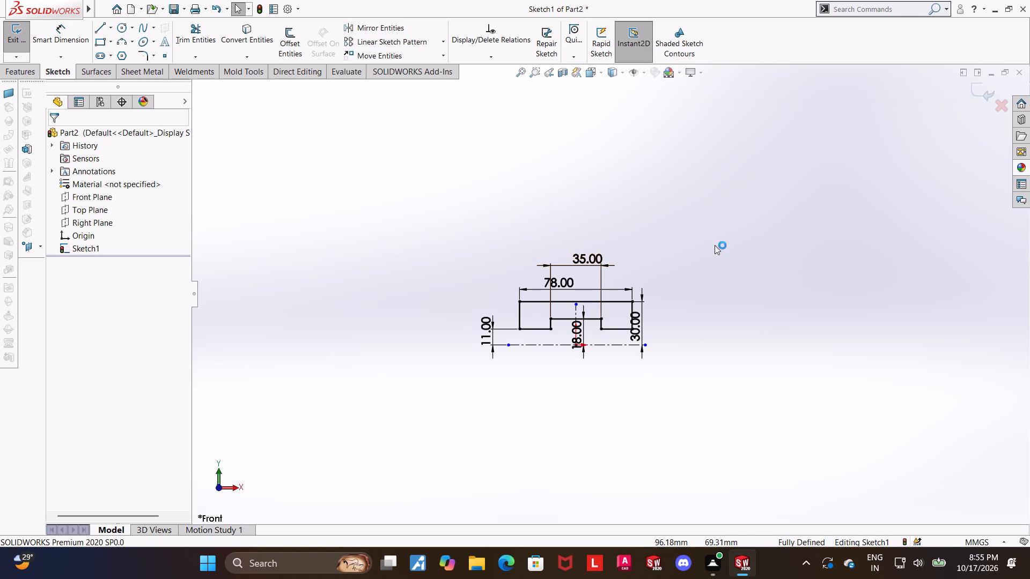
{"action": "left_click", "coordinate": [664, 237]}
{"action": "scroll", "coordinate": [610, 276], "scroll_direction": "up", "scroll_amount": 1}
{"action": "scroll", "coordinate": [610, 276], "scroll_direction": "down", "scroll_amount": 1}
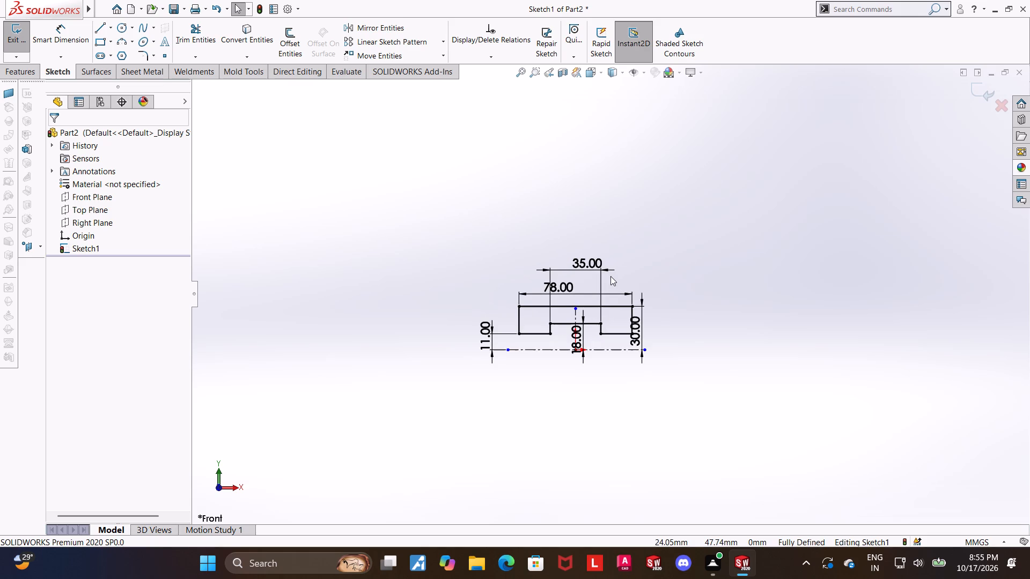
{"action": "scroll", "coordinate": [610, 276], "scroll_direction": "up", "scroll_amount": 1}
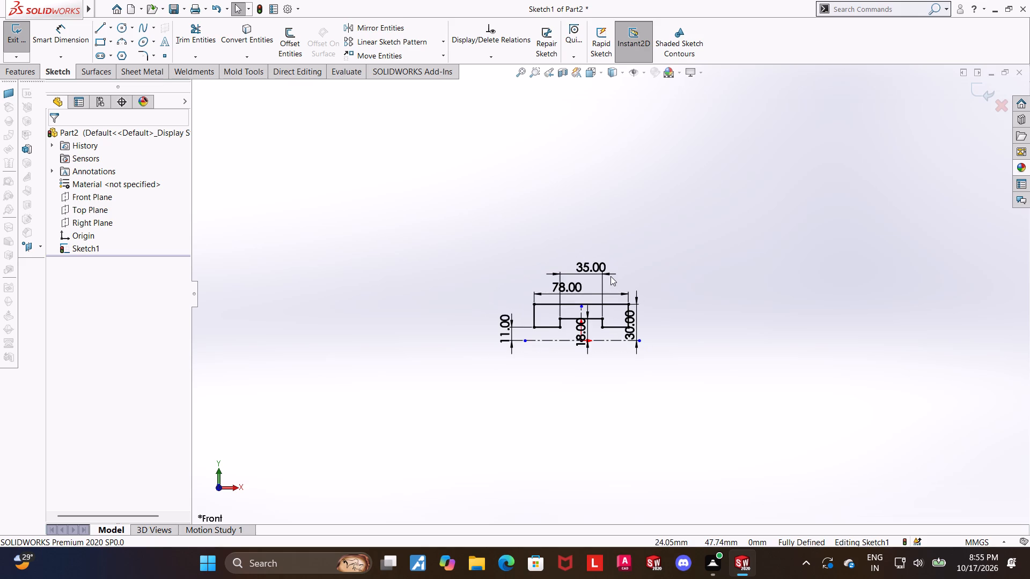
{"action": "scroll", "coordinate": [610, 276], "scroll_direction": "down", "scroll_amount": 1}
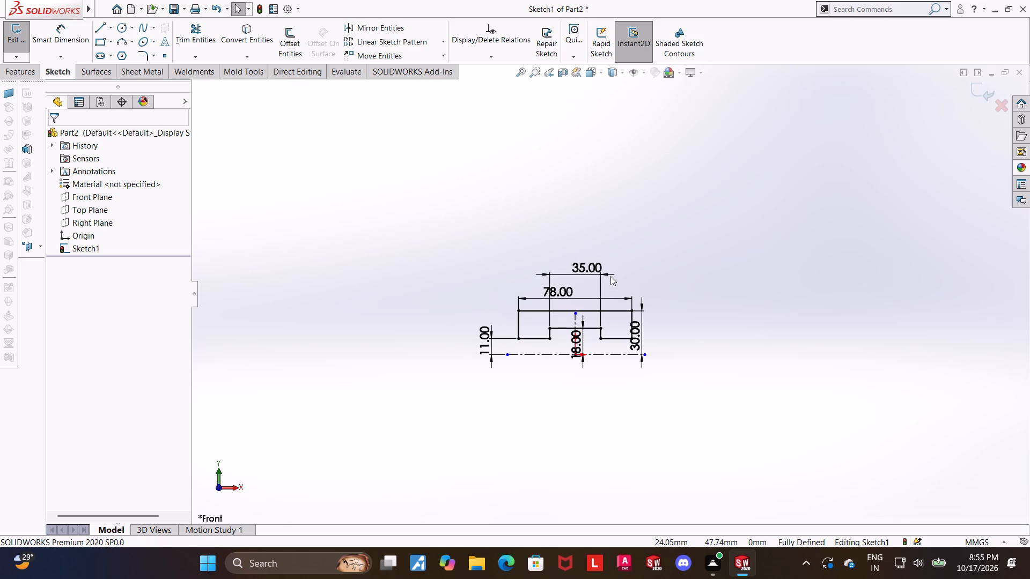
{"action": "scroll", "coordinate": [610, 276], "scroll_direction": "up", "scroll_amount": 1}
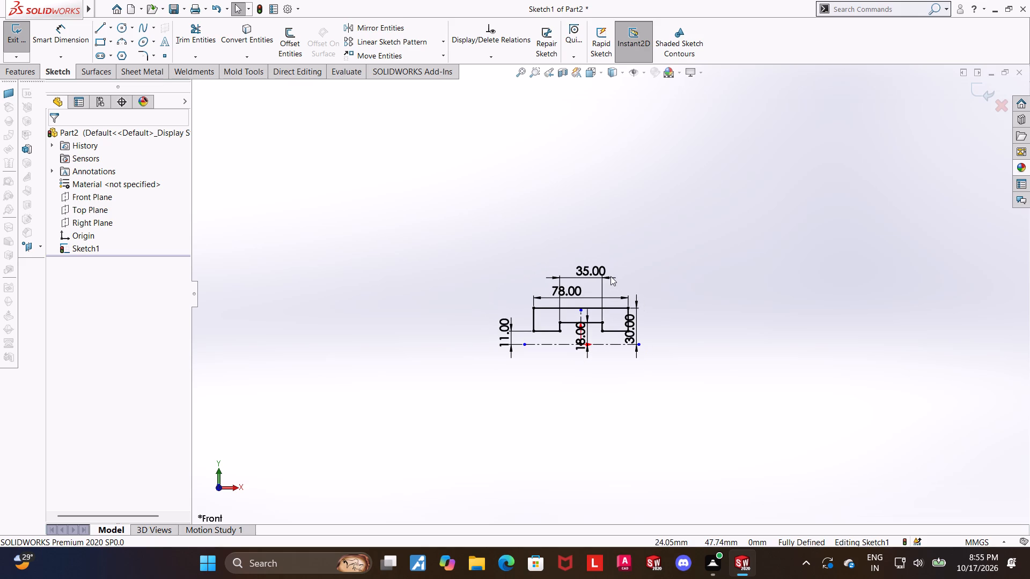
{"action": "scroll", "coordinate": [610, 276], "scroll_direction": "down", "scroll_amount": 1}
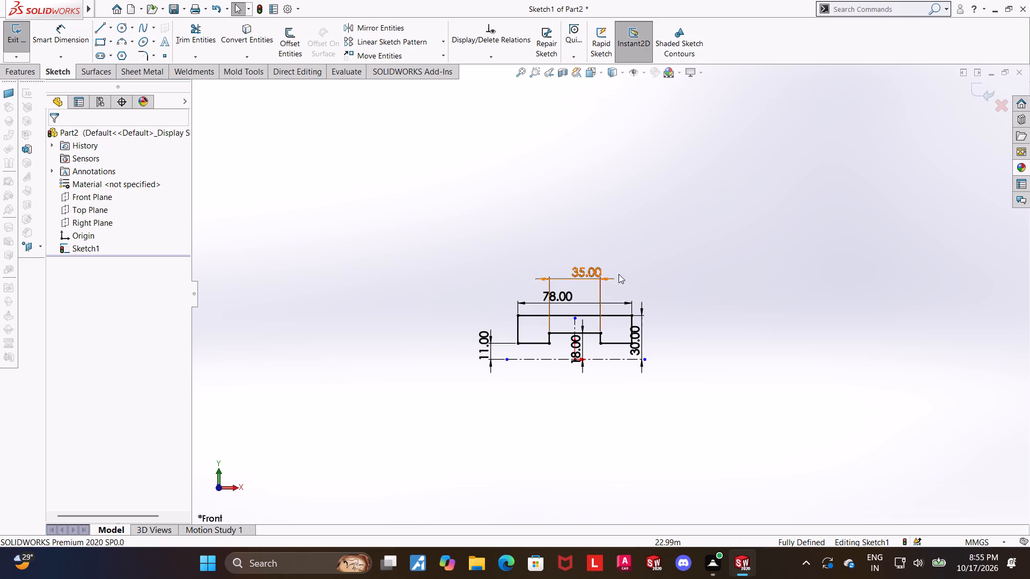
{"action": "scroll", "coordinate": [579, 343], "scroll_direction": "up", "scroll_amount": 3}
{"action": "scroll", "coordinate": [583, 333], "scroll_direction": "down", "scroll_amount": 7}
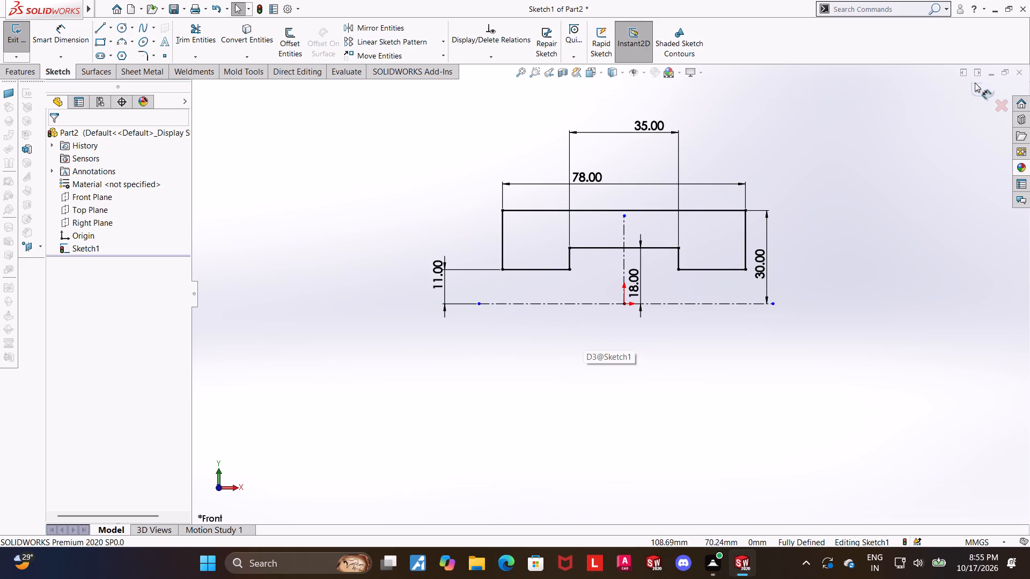
Exit the profile sketch and revolve it 360 degrees about the horizontal centerline to form a solid body.
{"action": "left_click", "coordinate": [968, 91]}
{"action": "left_click", "coordinate": [65, 28]}
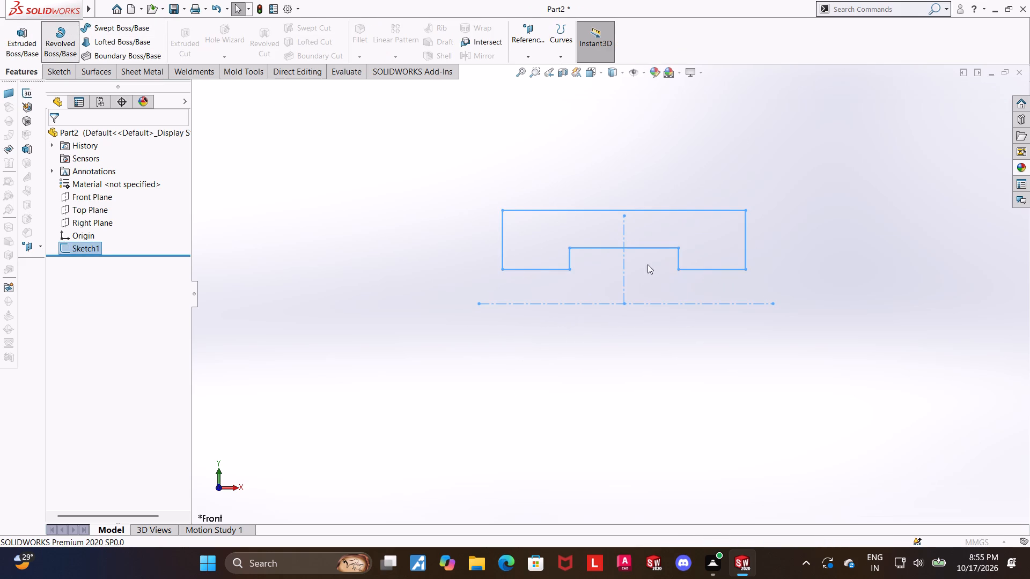
{"action": "left_click", "coordinate": [666, 394]}
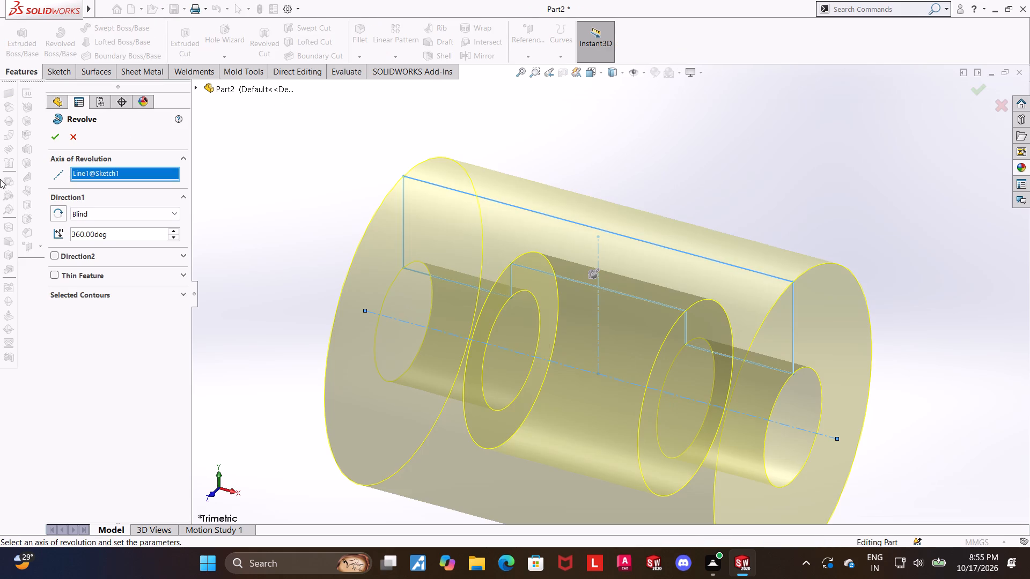
{"action": "left_click", "coordinate": [51, 134]}
{"action": "scroll", "coordinate": [423, 269], "scroll_direction": "up", "scroll_amount": 1}
{"action": "scroll", "coordinate": [910, 345], "scroll_direction": "up", "scroll_amount": 2}
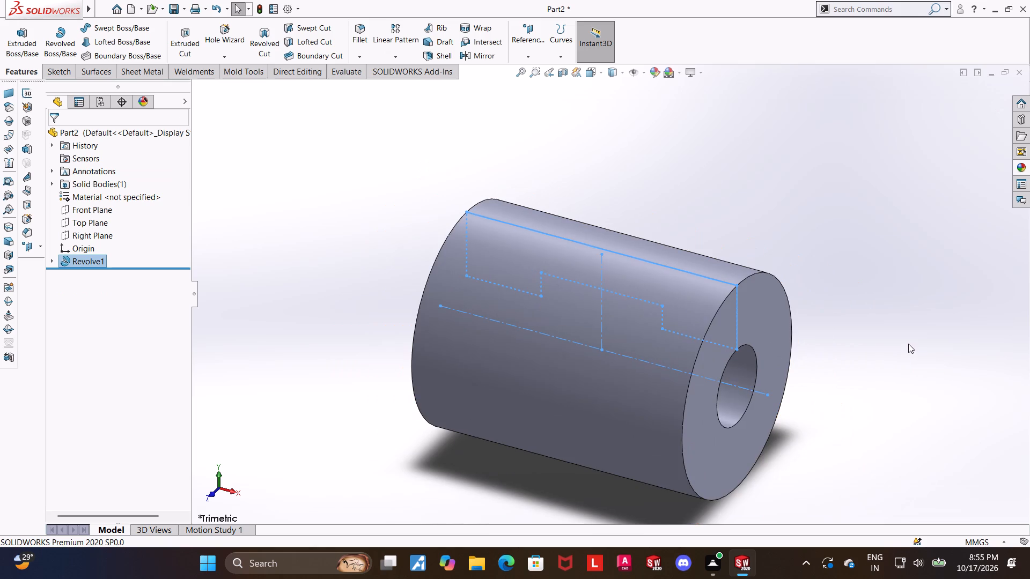
{"action": "left_click", "coordinate": [857, 341]}
Examine the revolved body's outer surface, end face and stepped bore from several angles.
{"action": "scroll", "coordinate": [856, 335], "scroll_direction": "down", "scroll_amount": 1}
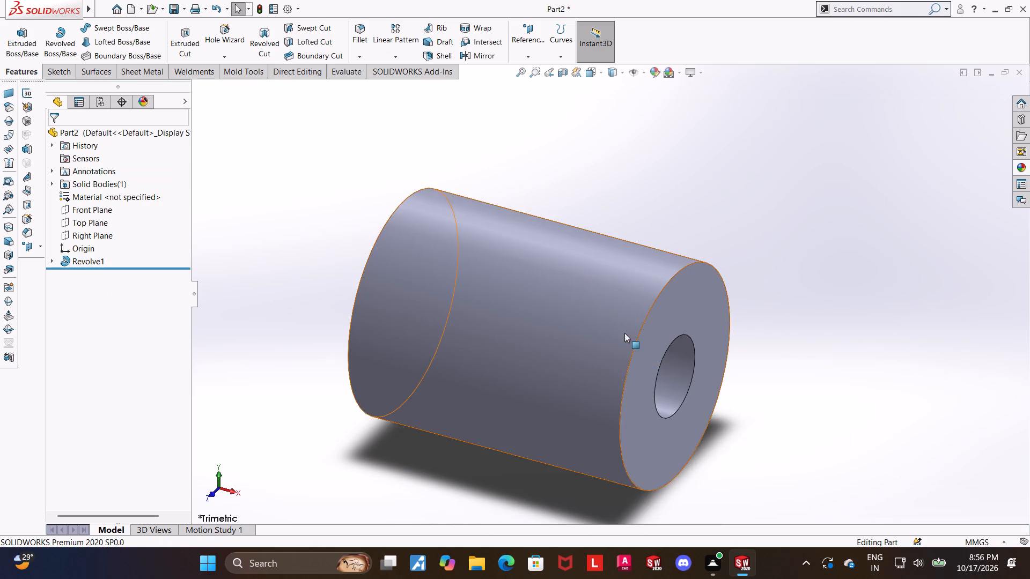
{"action": "scroll", "coordinate": [626, 333], "scroll_direction": "up", "scroll_amount": 2}
{"action": "scroll", "coordinate": [533, 308], "scroll_direction": "down", "scroll_amount": 1}
{"action": "middle_click_drag", "start_coordinate": [509, 298], "coordinate": [509, 299]}
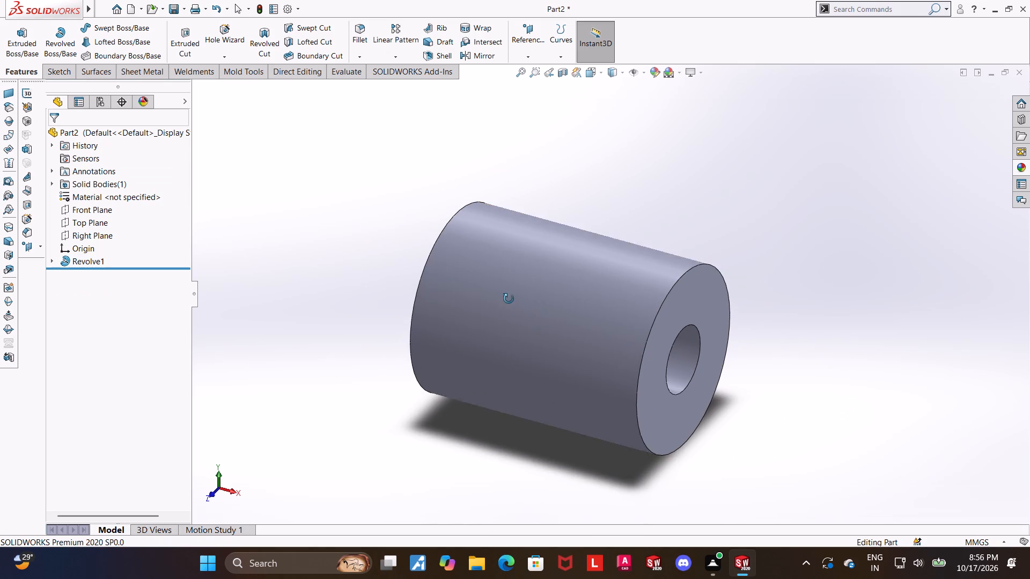
{"action": "middle_click_drag", "start_coordinate": [509, 299], "coordinate": [506, 229]}
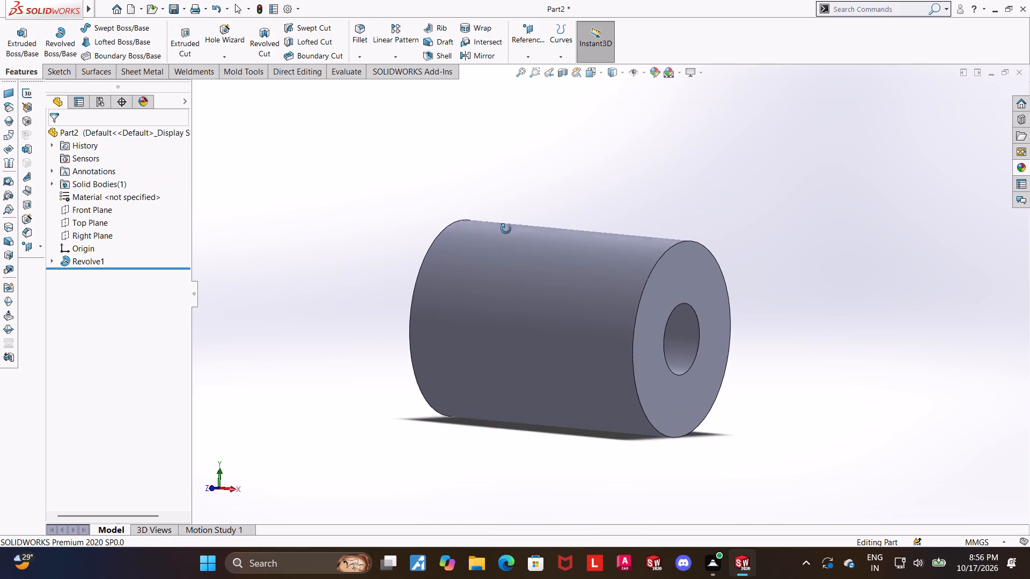
{"action": "middle_click_drag", "start_coordinate": [506, 229], "coordinate": [499, 249]}
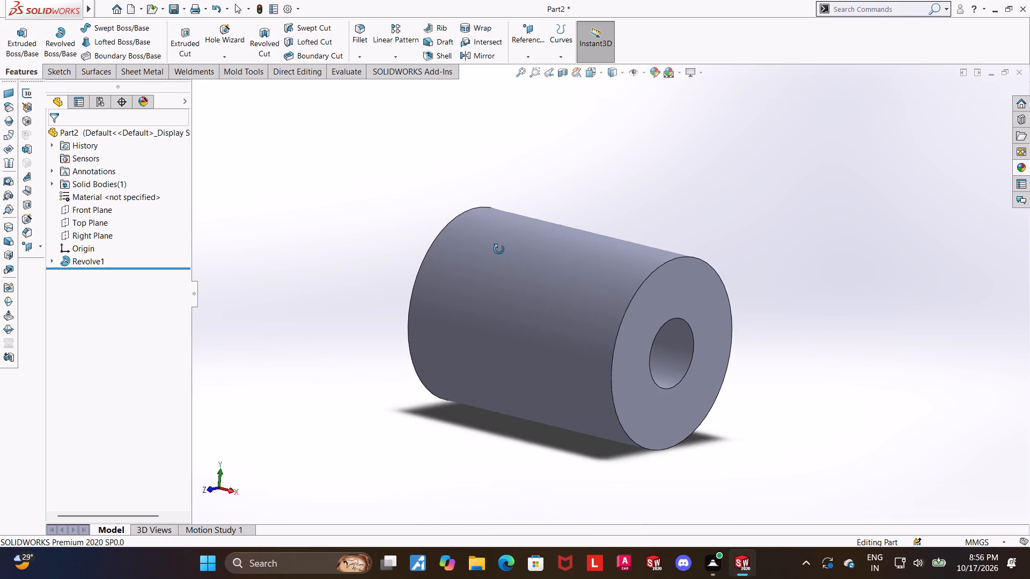
{"action": "middle_click_drag", "start_coordinate": [499, 249], "coordinate": [479, 248]}
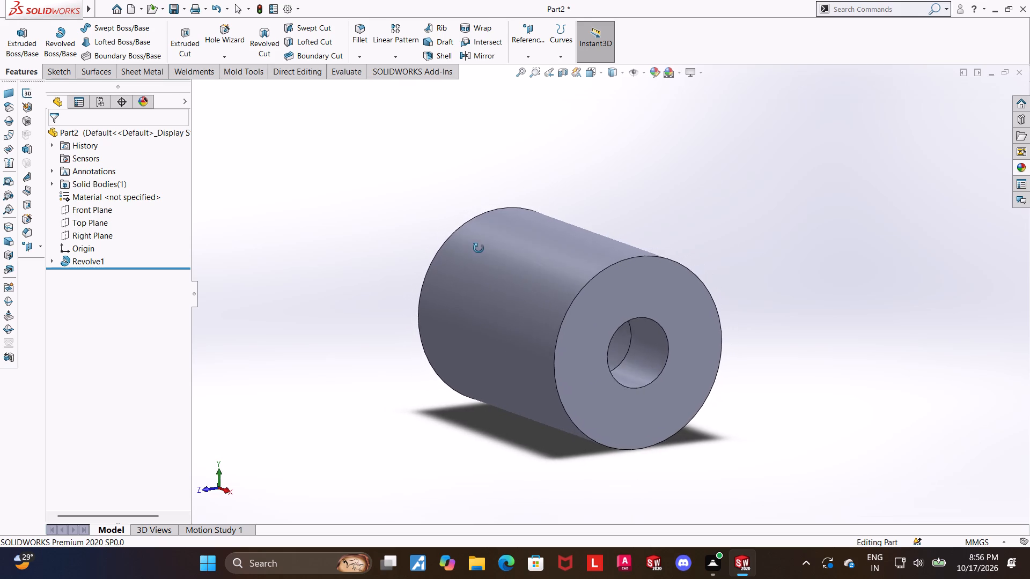
{"action": "middle_click_drag", "start_coordinate": [479, 248], "coordinate": [448, 251]}
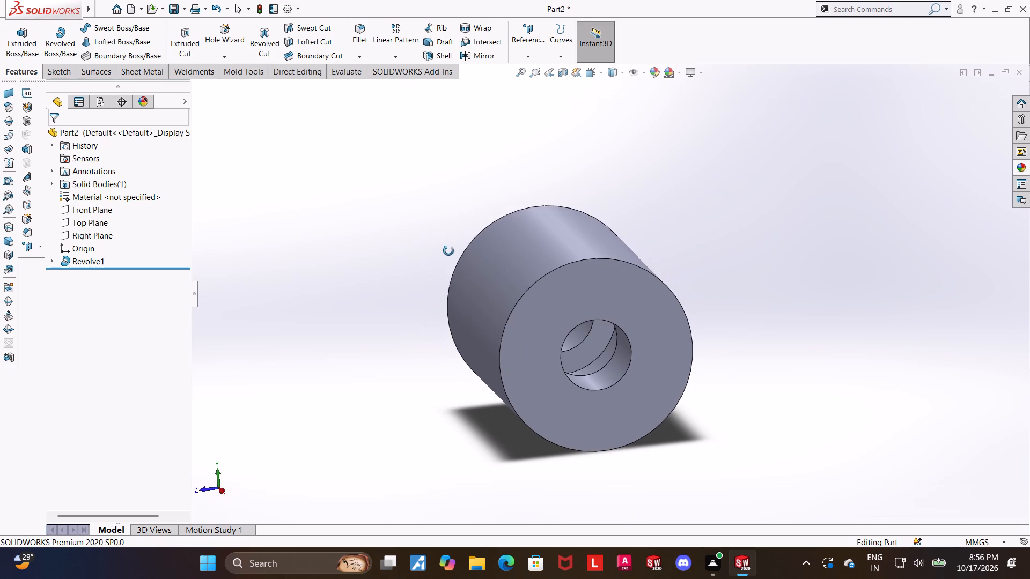
{"action": "middle_click_drag", "start_coordinate": [448, 251], "coordinate": [467, 239]}
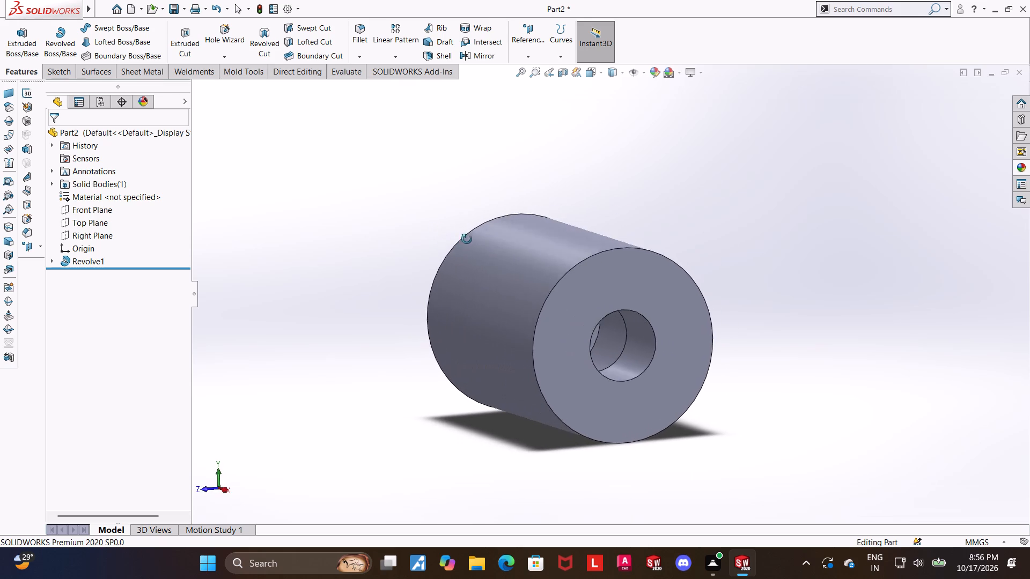
{"action": "middle_click_drag", "start_coordinate": [467, 239], "coordinate": [452, 240]}
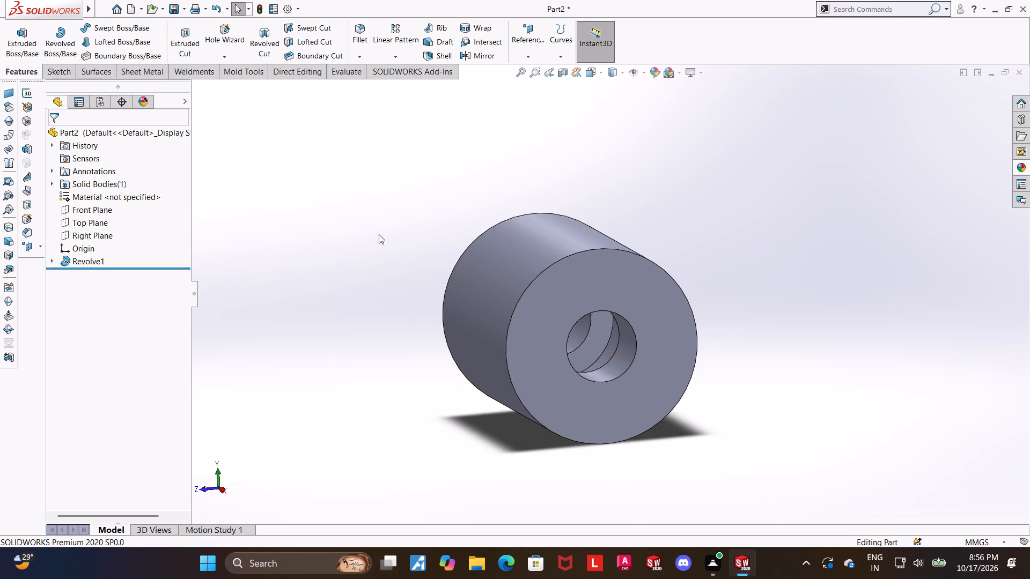
Start a new sketch on the Right Plane and orient the view normal to it.
{"action": "left_click", "coordinate": [84, 234]}
{"action": "middle_click_drag", "start_coordinate": [316, 239], "coordinate": [341, 240]}
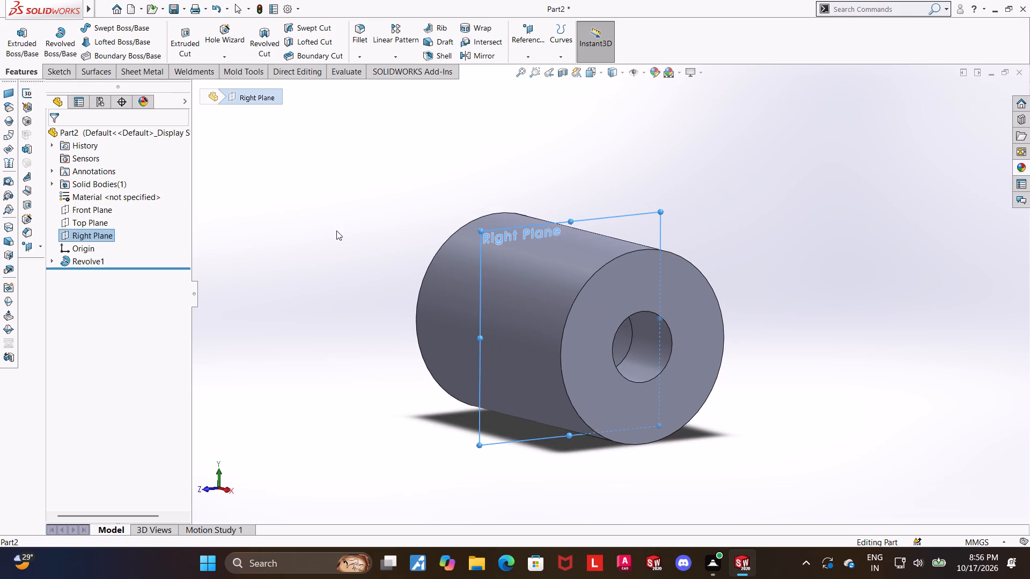
{"action": "left_click", "coordinate": [92, 239]}
{"action": "left_click", "coordinate": [101, 220]}
{"action": "left_click", "coordinate": [103, 275]}
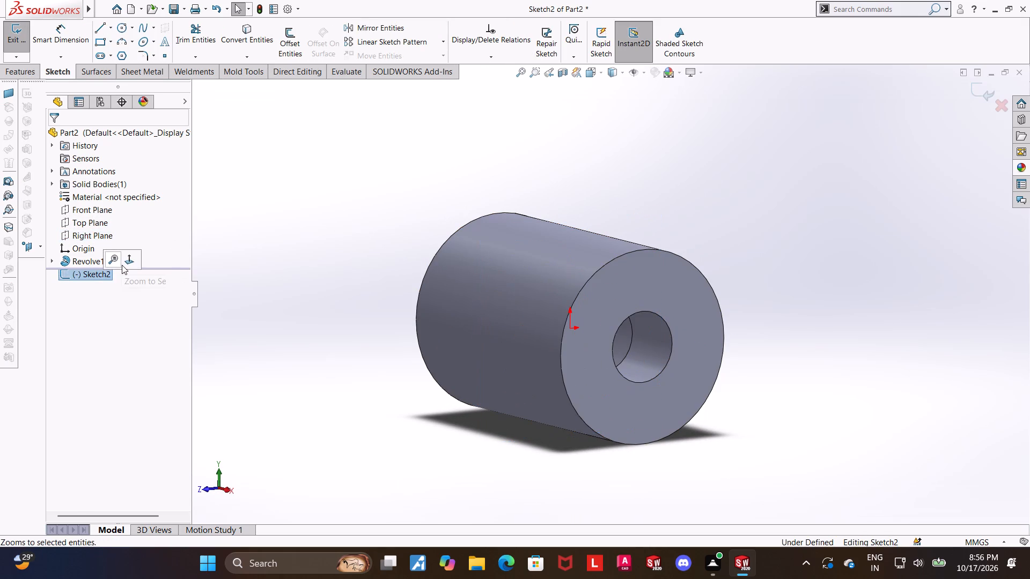
{"action": "left_click", "coordinate": [128, 262]}
Sketch a vertical centerline about 80 mm long upward from the origin, extending beyond the revolved body.
{"action": "scroll", "coordinate": [514, 277], "scroll_direction": "up", "scroll_amount": 5}
{"action": "scroll", "coordinate": [838, 256], "scroll_direction": "up", "scroll_amount": 2}
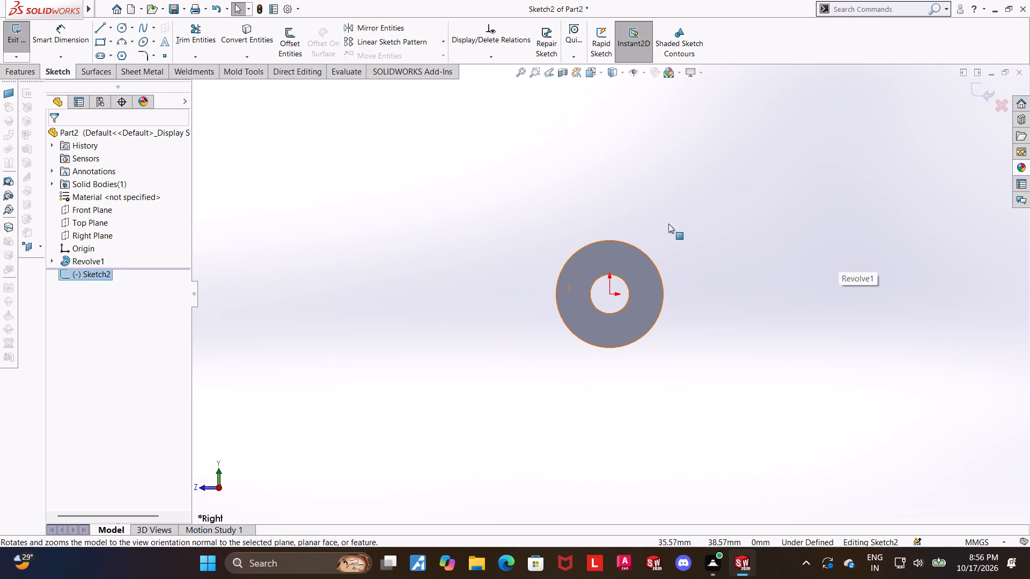
{"action": "scroll", "coordinate": [651, 219], "scroll_direction": "down", "scroll_amount": 1}
{"action": "left_click", "coordinate": [113, 27]}
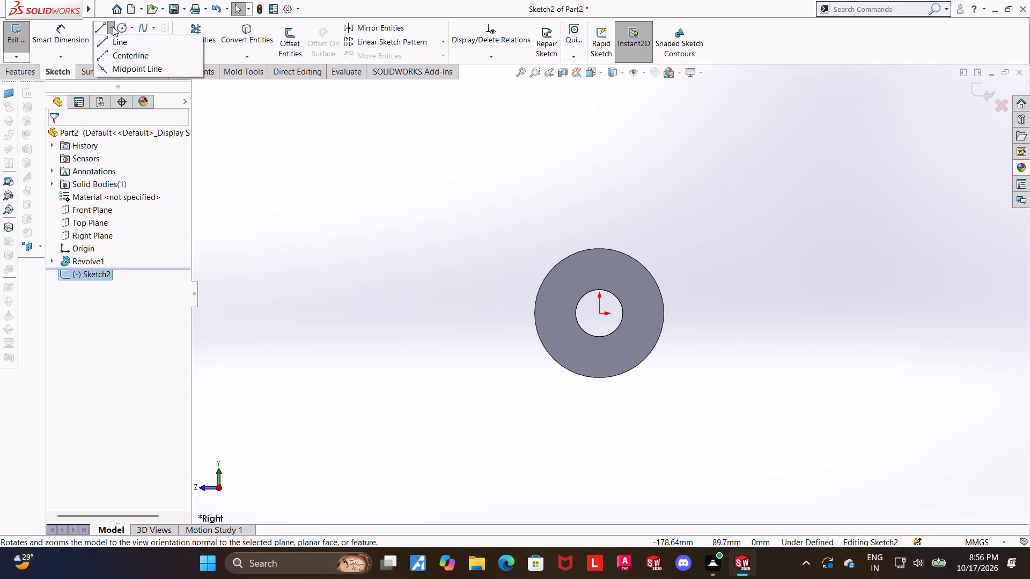
{"action": "left_click", "coordinate": [113, 64]}
{"action": "key", "text": "Escape"}
{"action": "left_click", "coordinate": [110, 33]}
{"action": "left_click", "coordinate": [112, 59]}
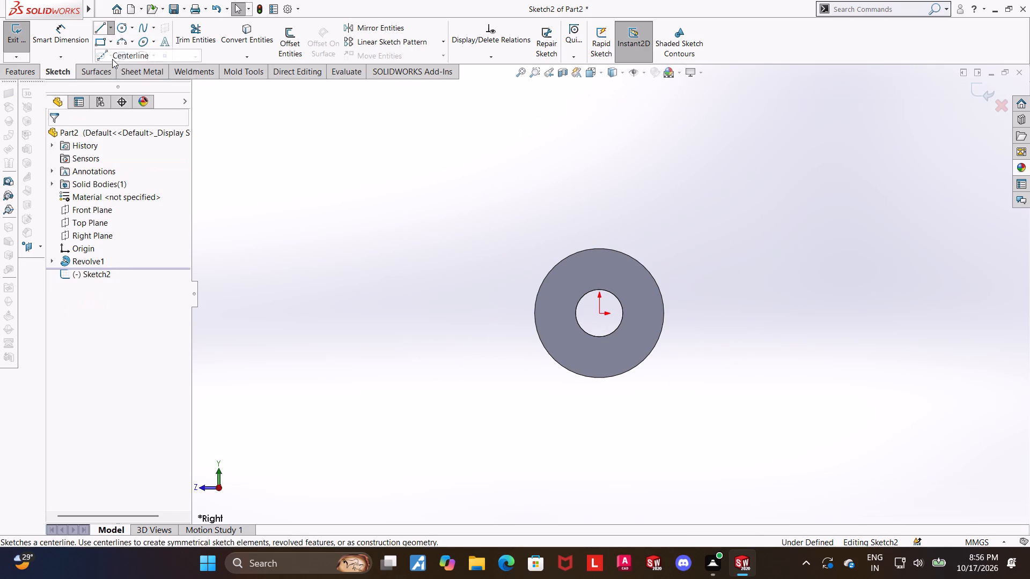
{"action": "left_click", "coordinate": [601, 316]}
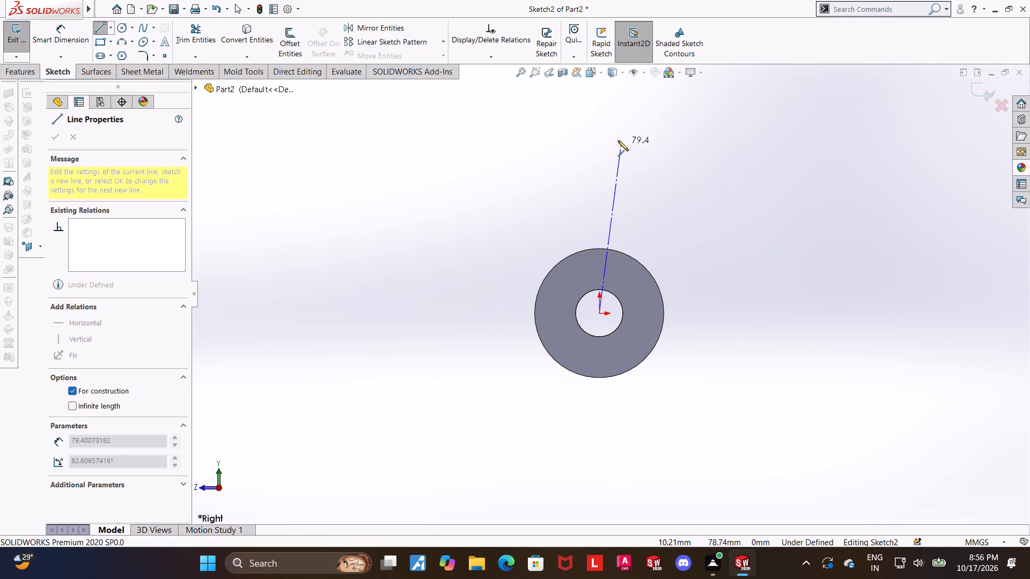
{"action": "left_click", "coordinate": [602, 142]}
{"action": "key", "text": "Escape"}
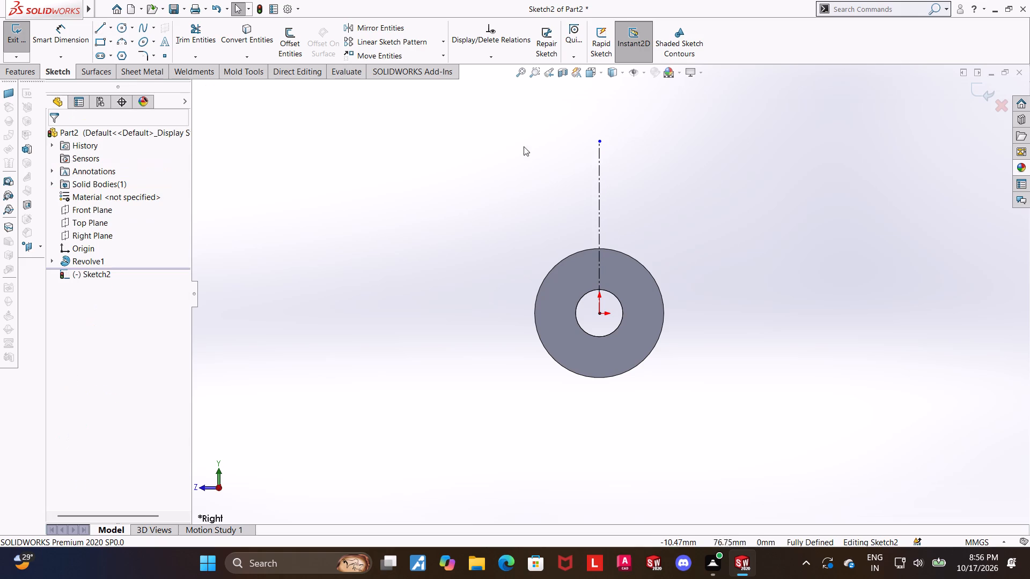
{"action": "key", "text": "Escape"}
Sketch a circle about 52 mm in diameter centered on the upper endpoint of the vertical centerline.
{"action": "left_click", "coordinate": [123, 30]}
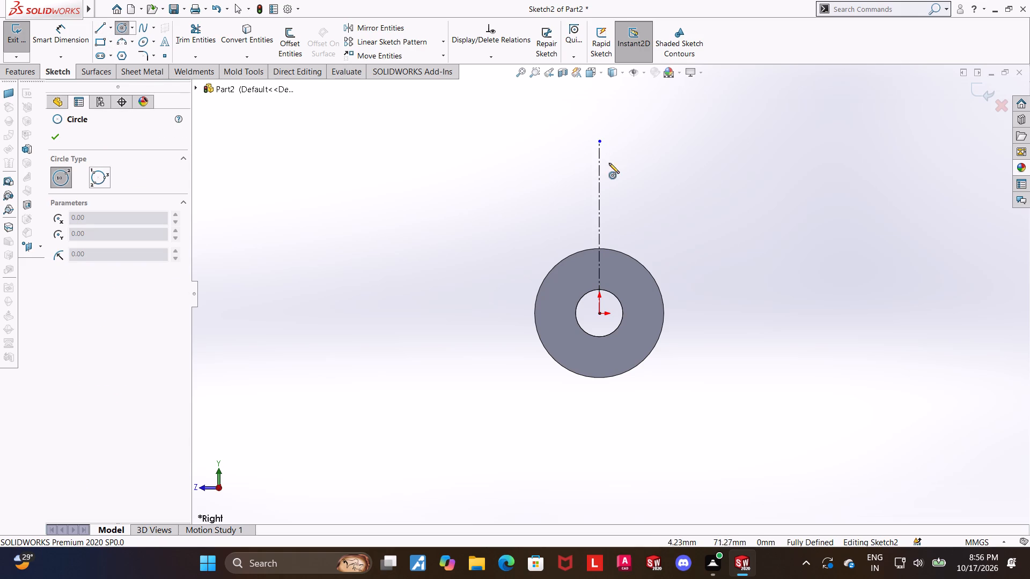
{"action": "left_click", "coordinate": [601, 142]}
{"action": "left_click", "coordinate": [653, 154]}
{"action": "key", "text": "Escape"}
{"action": "scroll", "coordinate": [676, 184], "scroll_direction": "up", "scroll_amount": 2}
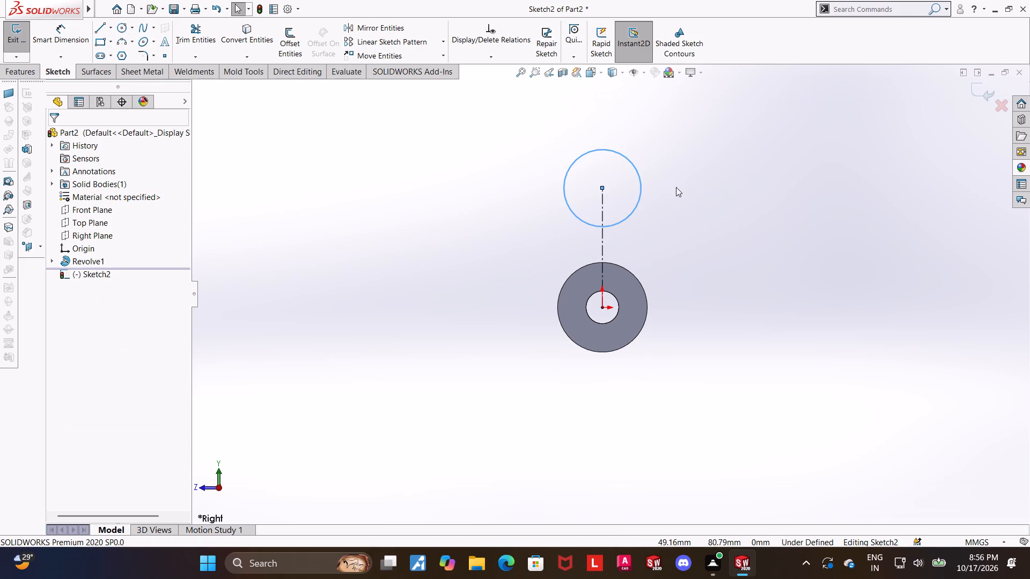
{"action": "scroll", "coordinate": [678, 188], "scroll_direction": "down", "scroll_amount": 1}
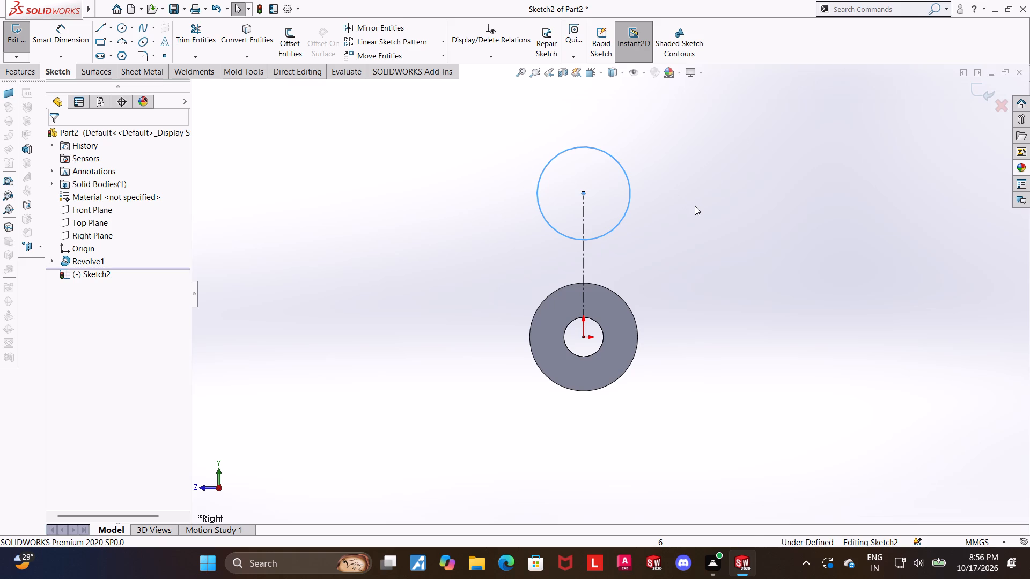
{"action": "key", "text": "Escape"}
Dimension the circle's diameter, place it above the circle, and set it to 28 mm.
{"action": "left_click", "coordinate": [84, 40]}
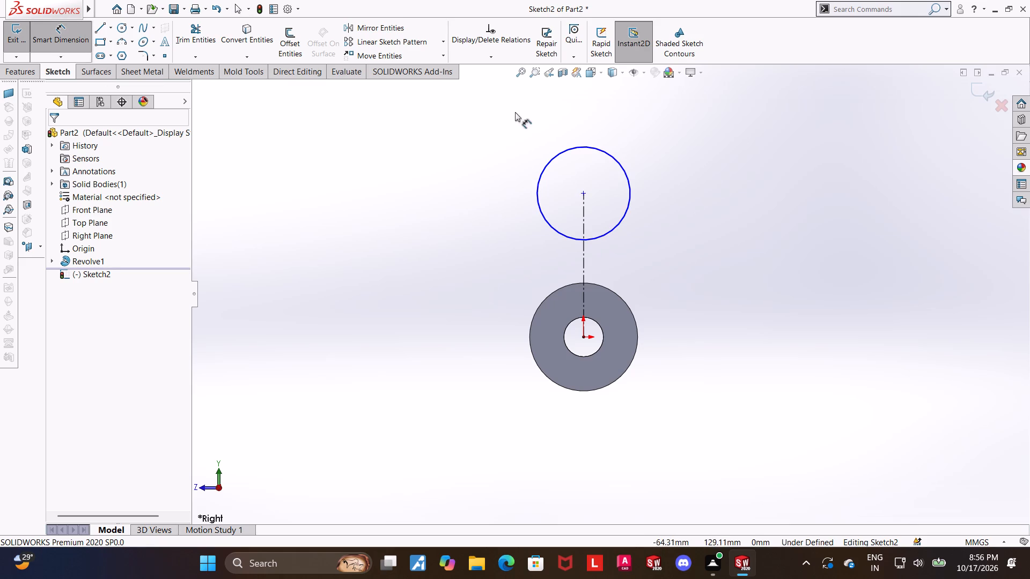
{"action": "left_click", "coordinate": [563, 151]}
{"action": "left_click", "coordinate": [569, 129]}
{"action": "key", "text": "2"}
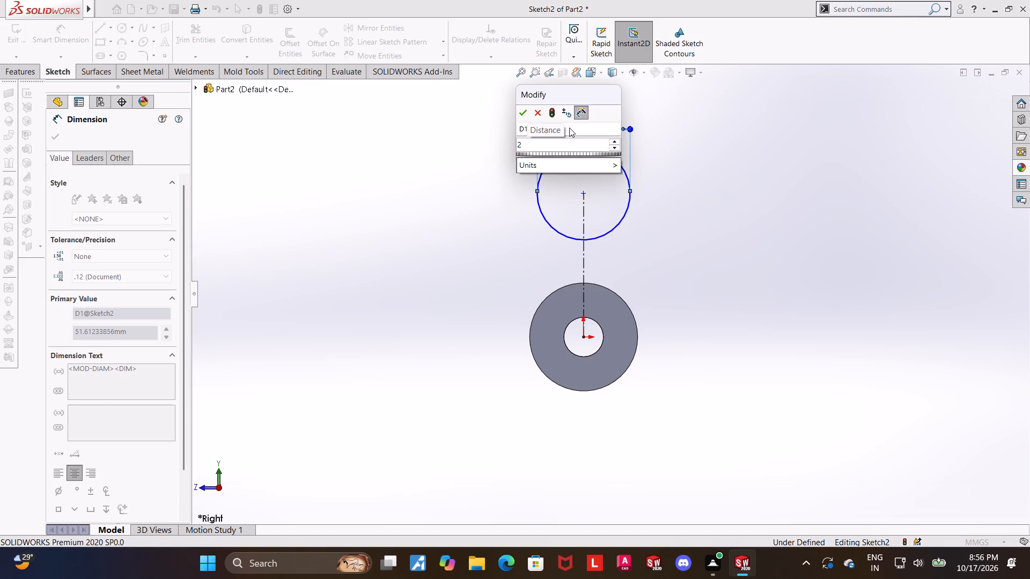
{"action": "key", "text": "8"}
{"action": "key", "text": "Return"}
{"action": "key", "text": "Escape"}
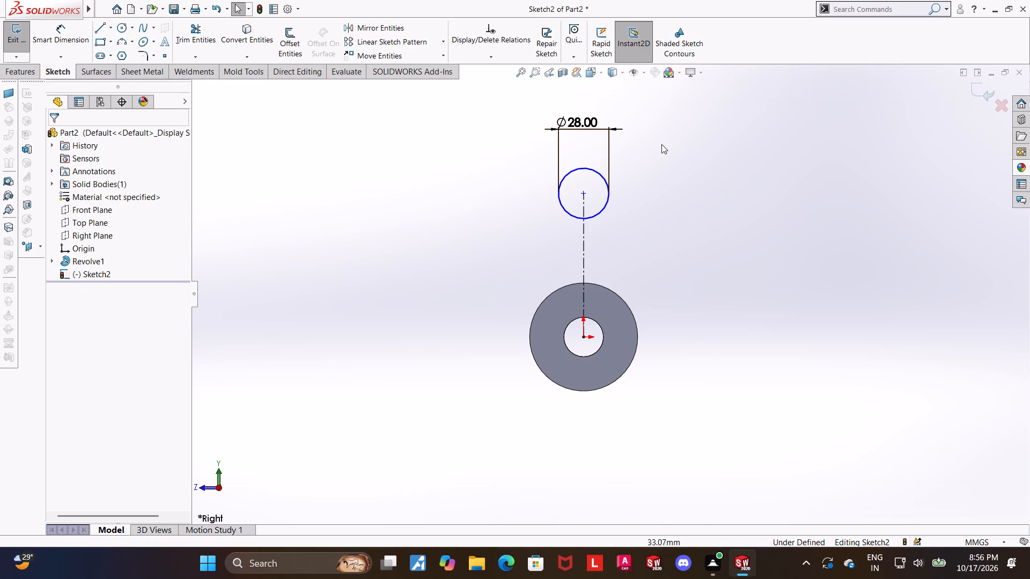
Sketch a smaller concentric circle inside the 28 mm circle, centered on the centerline's upper endpoint.
{"action": "scroll", "coordinate": [703, 161], "scroll_direction": "up", "scroll_amount": 1}
{"action": "scroll", "coordinate": [626, 203], "scroll_direction": "down", "scroll_amount": 3}
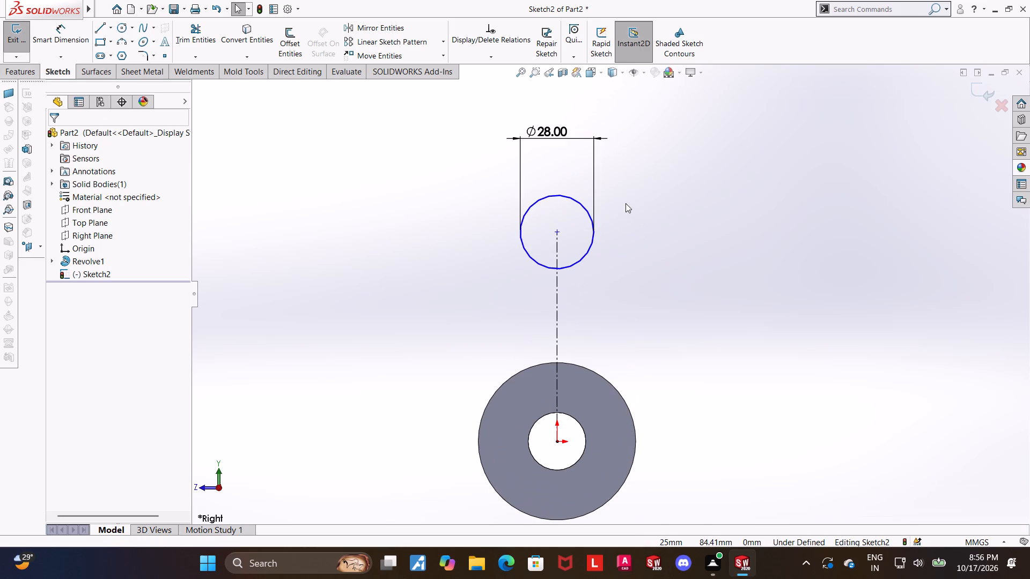
{"action": "key", "text": "Escape"}
{"action": "left_click", "coordinate": [124, 31]}
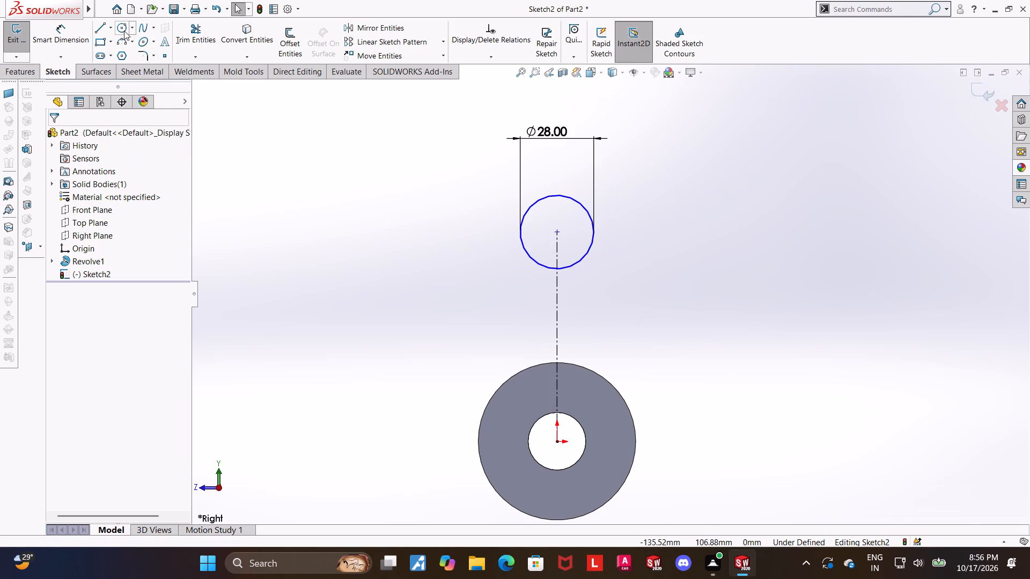
{"action": "left_click", "coordinate": [556, 229]}
{"action": "left_click", "coordinate": [571, 224]}
{"action": "key", "text": "Escape"}
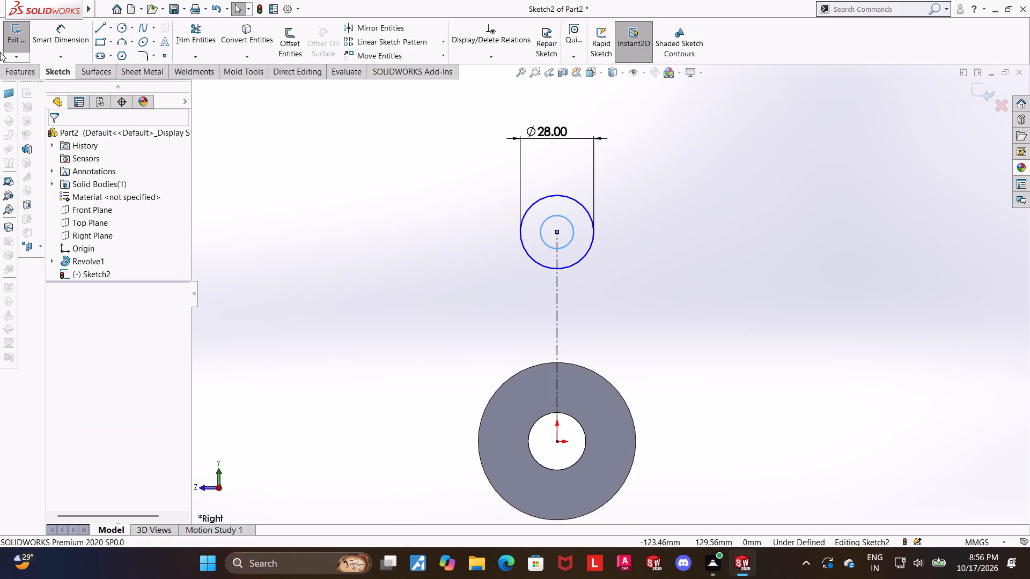
Dimension the inner concentric circle's diameter, place it above the circle, and set it to 14 mm.
{"action": "left_click", "coordinate": [59, 40]}
{"action": "left_click", "coordinate": [566, 217]}
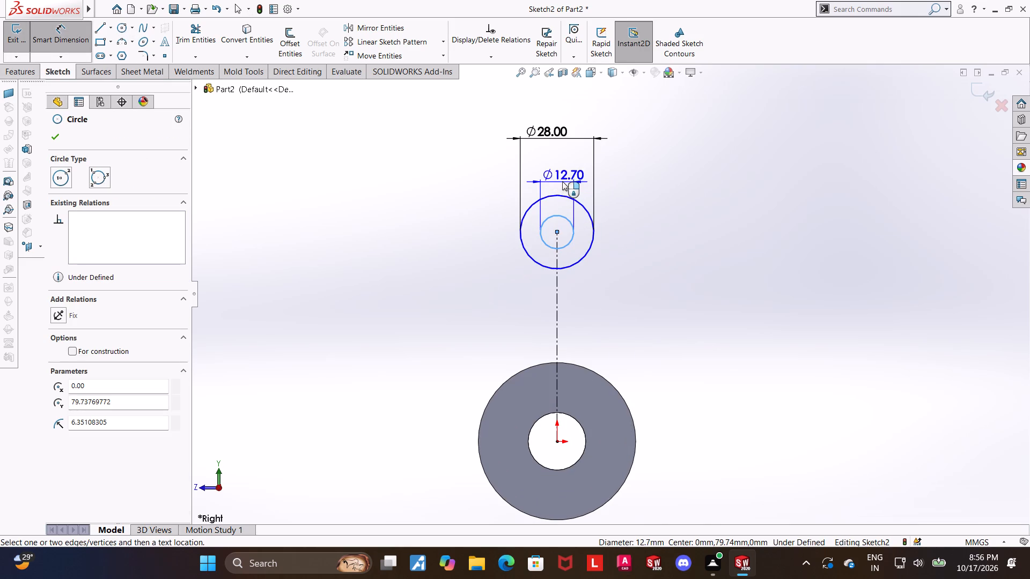
{"action": "left_click", "coordinate": [562, 179]}
{"action": "type", "text": "14"}
{"action": "key", "text": "Return"}
{"action": "key", "text": "Escape"}
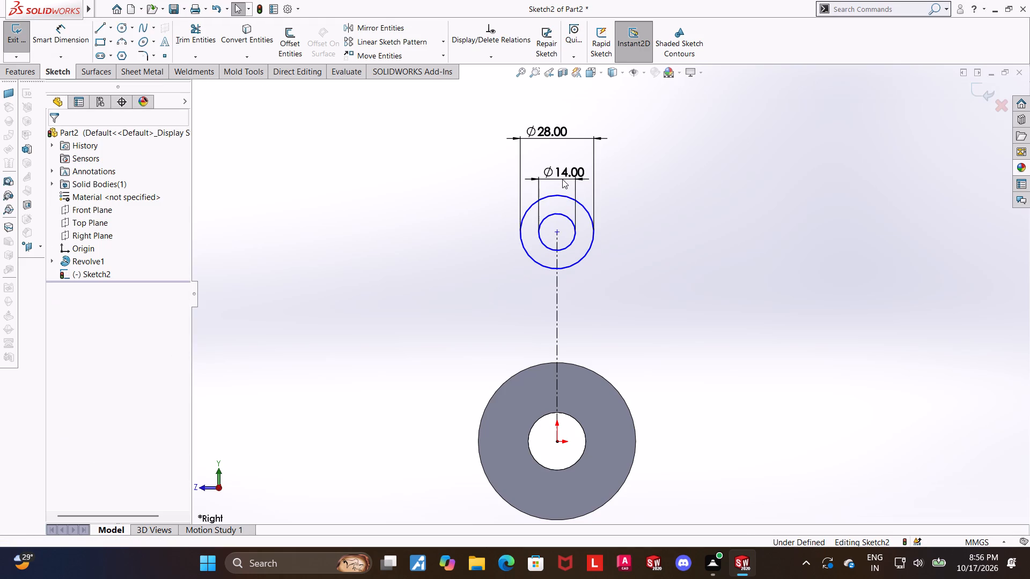
{"action": "key", "text": "Escape"}
Sketch a slanted line about 82 mm long from the revolved body's outer edge, on the +Z side, up to the 28 mm circle.
{"action": "scroll", "coordinate": [691, 340], "scroll_direction": "down", "scroll_amount": 1}
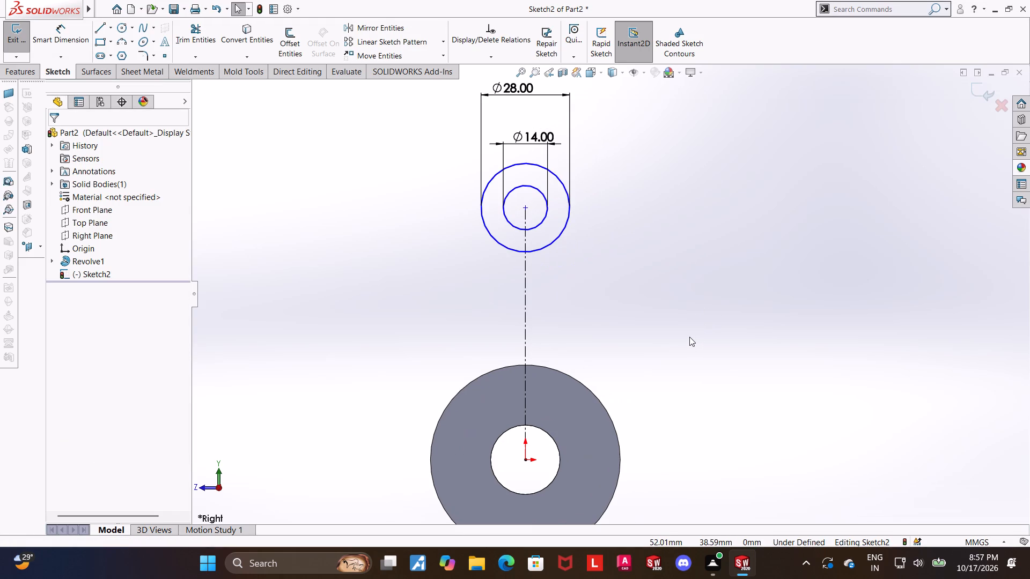
{"action": "scroll", "coordinate": [689, 337], "scroll_direction": "up", "scroll_amount": 1}
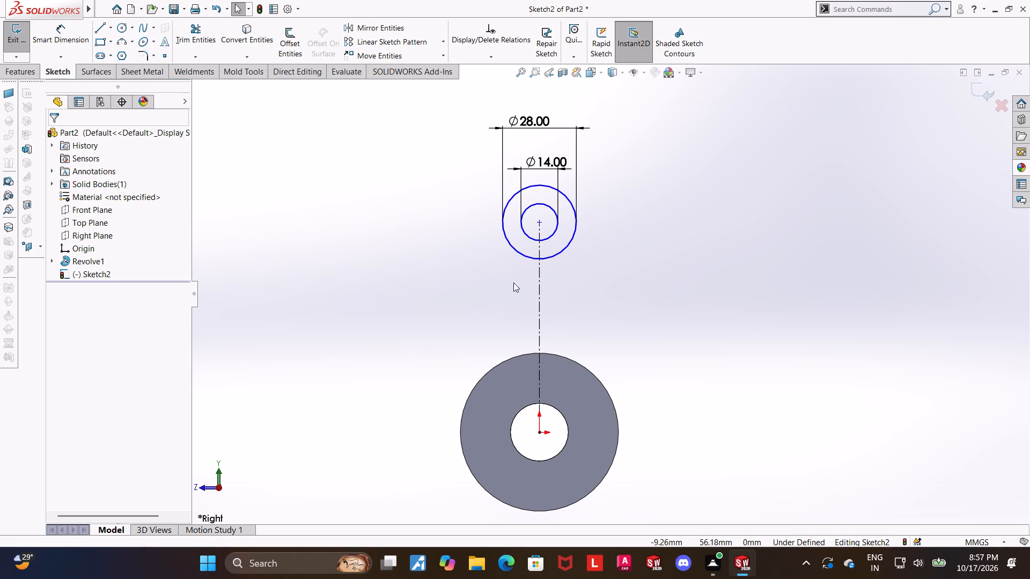
{"action": "key", "text": "Escape"}
{"action": "left_click", "coordinate": [104, 32]}
{"action": "left_click", "coordinate": [462, 414]}
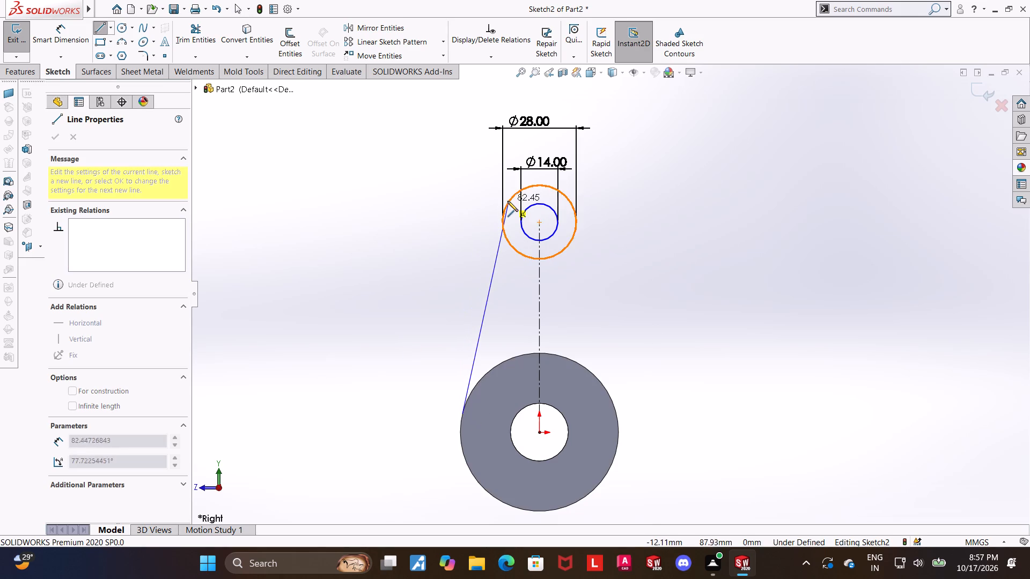
{"action": "left_click", "coordinate": [507, 201]}
{"action": "key", "text": "Escape"}
{"action": "key", "text": "Escape"}
Make the slanted line tangent to the 28 mm circle and to the revolved body's outer circular edge.
{"action": "left_click", "coordinate": [506, 243]}
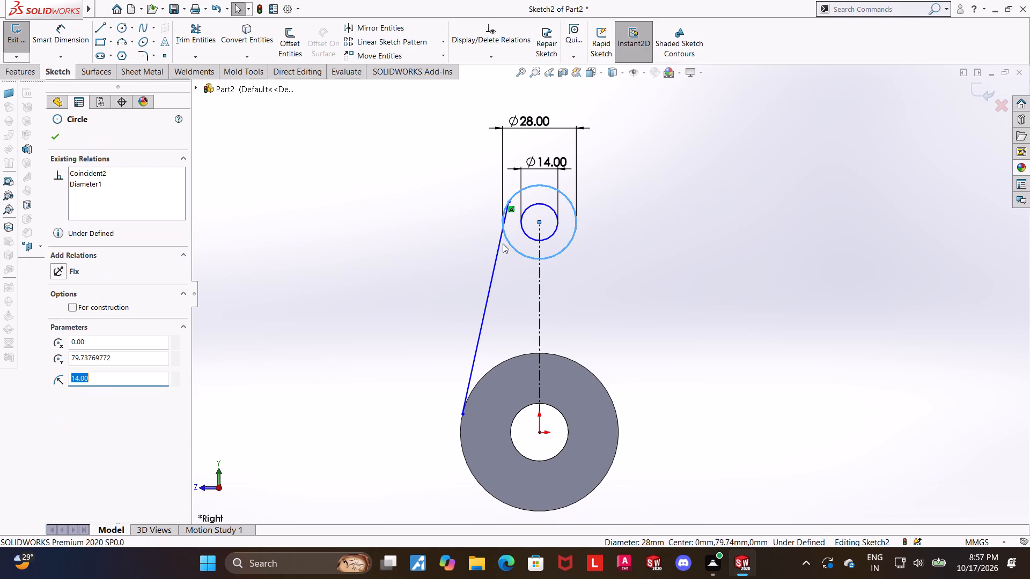
{"action": "left_click", "coordinate": [501, 242], "text": "ctrl"}
{"action": "left_click", "coordinate": [62, 323]}
{"action": "left_click", "coordinate": [445, 359]}
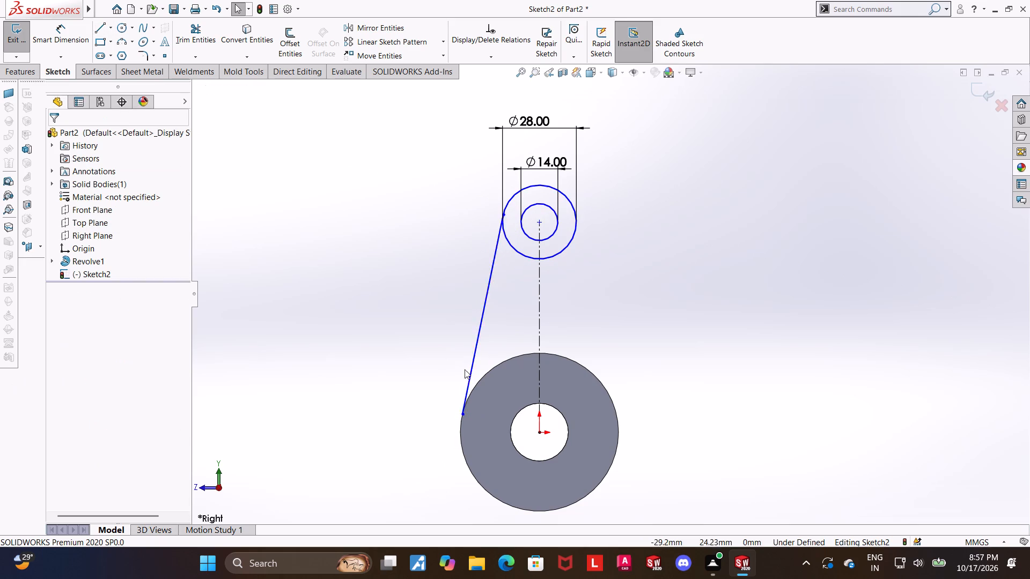
{"action": "left_click", "coordinate": [481, 377]}
{"action": "left_click", "coordinate": [472, 372], "text": "ctrl"}
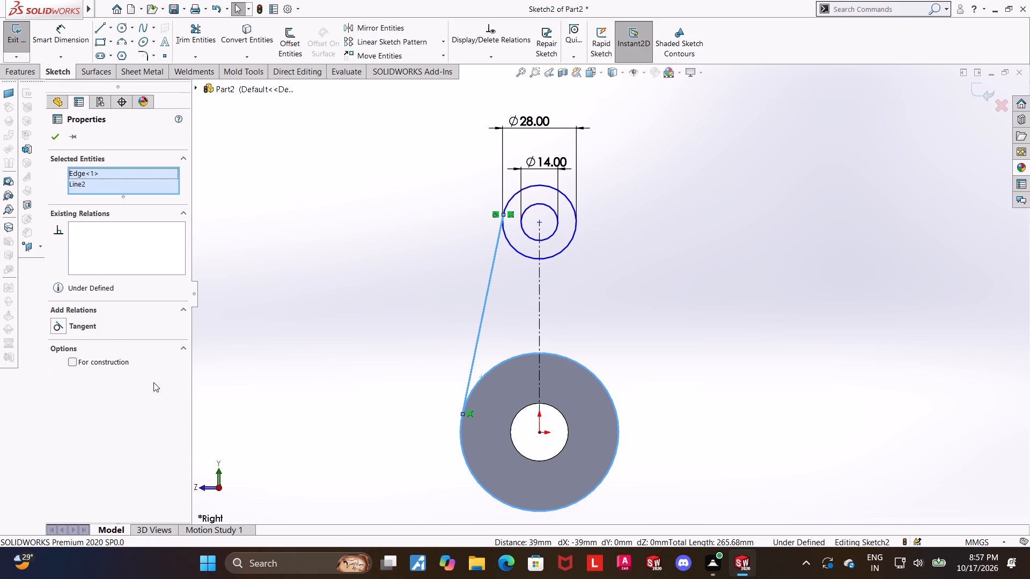
{"action": "left_click", "coordinate": [60, 322]}
{"action": "left_click", "coordinate": [398, 277]}
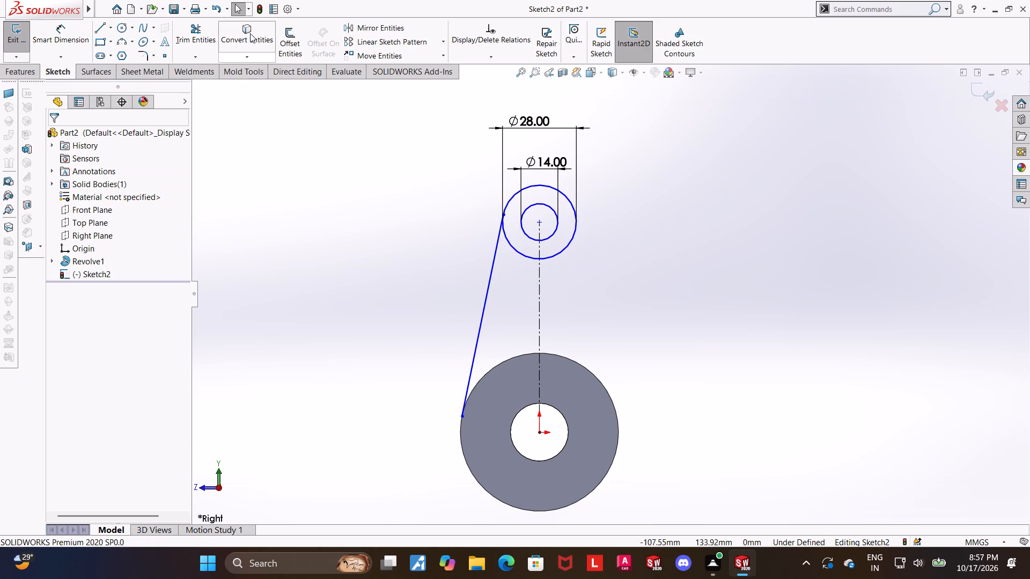
Convert the revolved body's outer circular edge into a sketch entity.
{"action": "left_click", "coordinate": [250, 33]}
{"action": "left_click", "coordinate": [589, 369]}
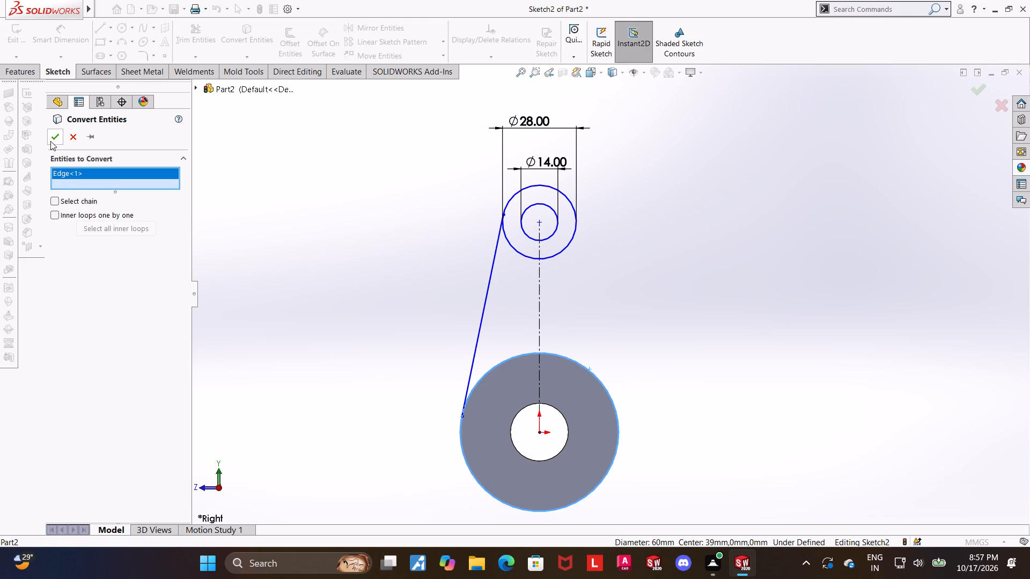
{"action": "left_click", "coordinate": [51, 138]}
{"action": "left_click", "coordinate": [386, 253]}
Sketch a second slanted line about 84 mm long on the opposite side, from the converted circle up to the 28 mm circle.
{"action": "left_click", "coordinate": [103, 22]}
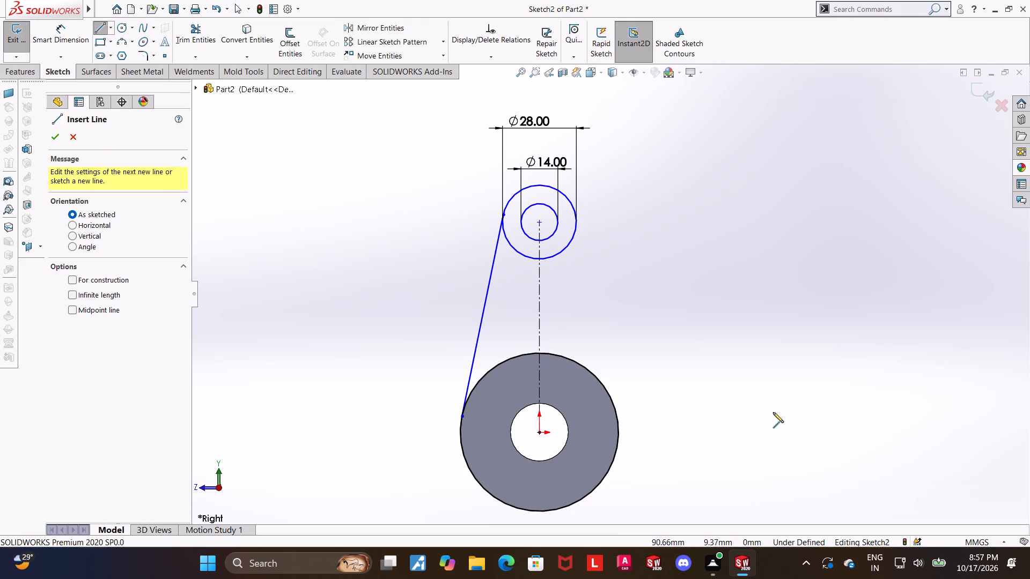
{"action": "left_click", "coordinate": [619, 417]}
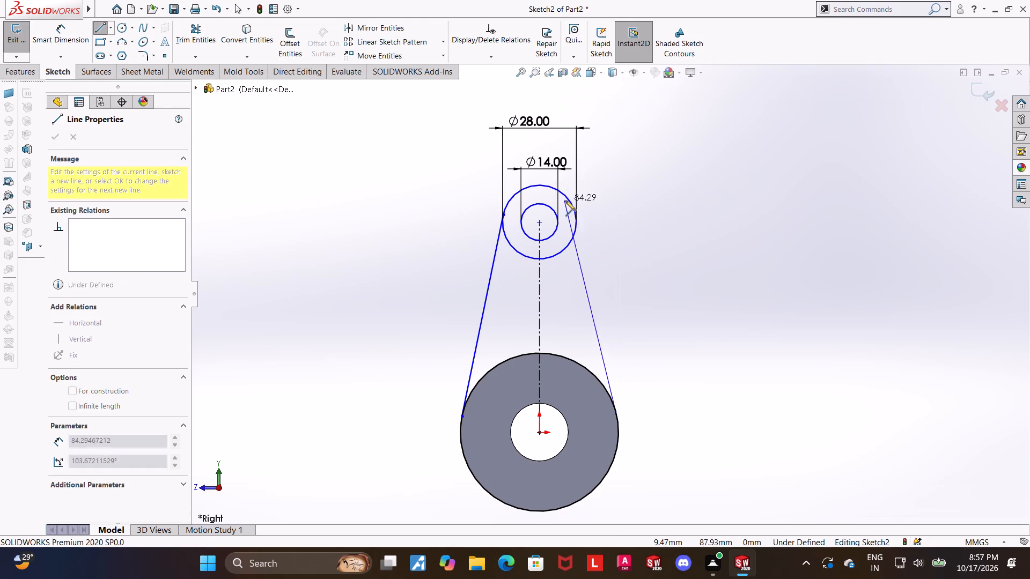
{"action": "left_click", "coordinate": [569, 201]}
{"action": "key", "text": "Escape"}
{"action": "key", "text": "Escape"}
Make the second slanted line tangent to the 28 mm circle and to the converted body circle.
{"action": "left_click", "coordinate": [572, 240]}
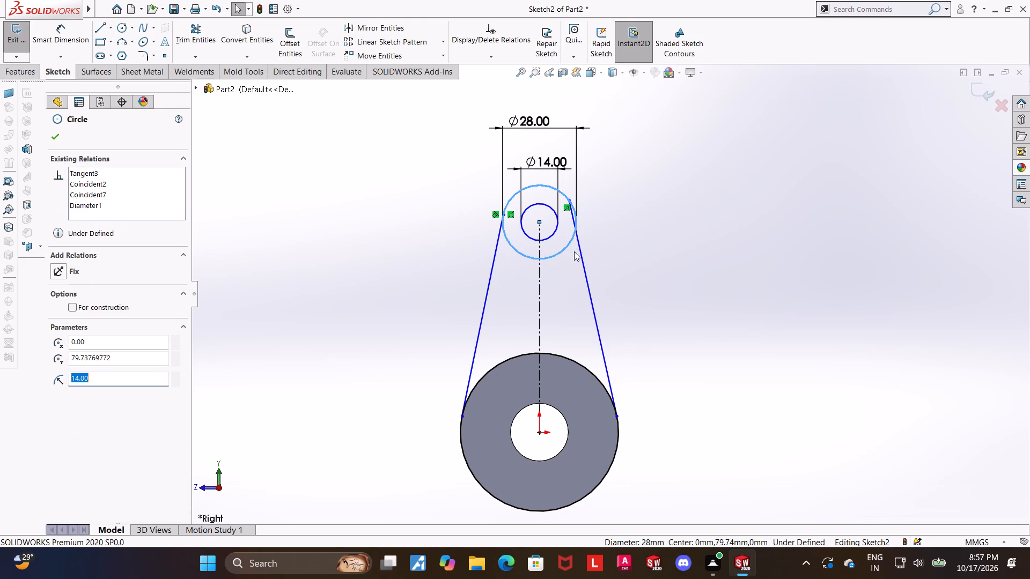
{"action": "left_click", "coordinate": [584, 263], "text": "ctrl"}
{"action": "left_click", "coordinate": [53, 327]}
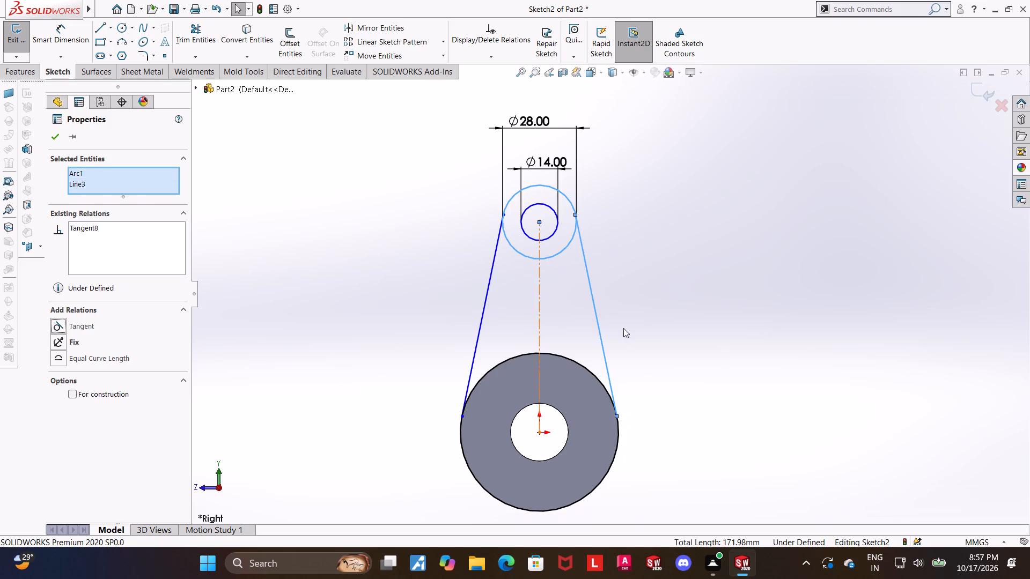
{"action": "left_click", "coordinate": [623, 328]}
{"action": "left_click", "coordinate": [593, 372]}
{"action": "left_click", "coordinate": [607, 374], "text": "ctrl"}
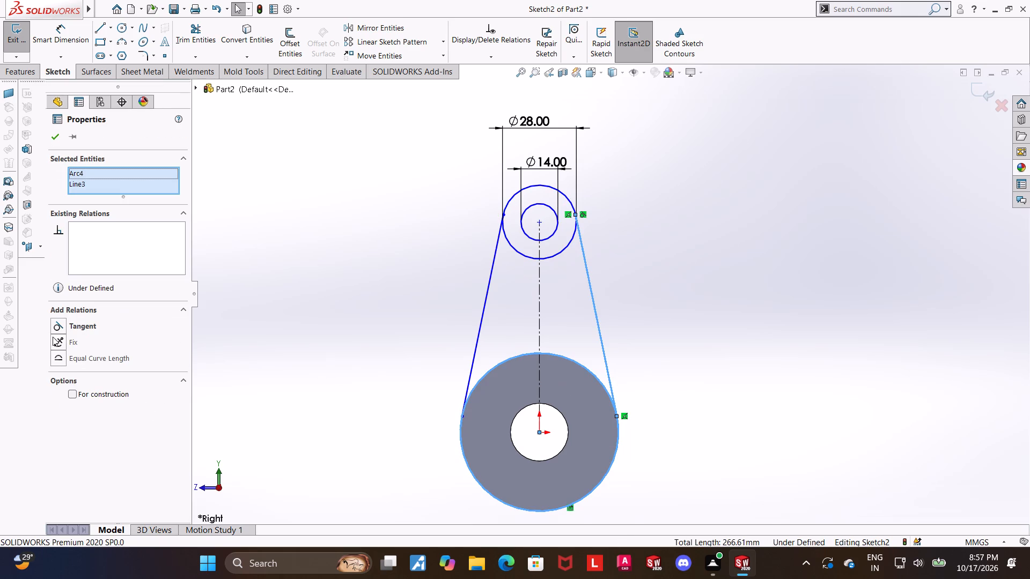
{"action": "left_click", "coordinate": [56, 325]}
{"action": "left_click", "coordinate": [869, 305]}
Trim away the lower arc of the 28 mm circle between the two tangent lines, on both sides of the centerline.
{"action": "scroll", "coordinate": [751, 308], "scroll_direction": "up", "scroll_amount": 1}
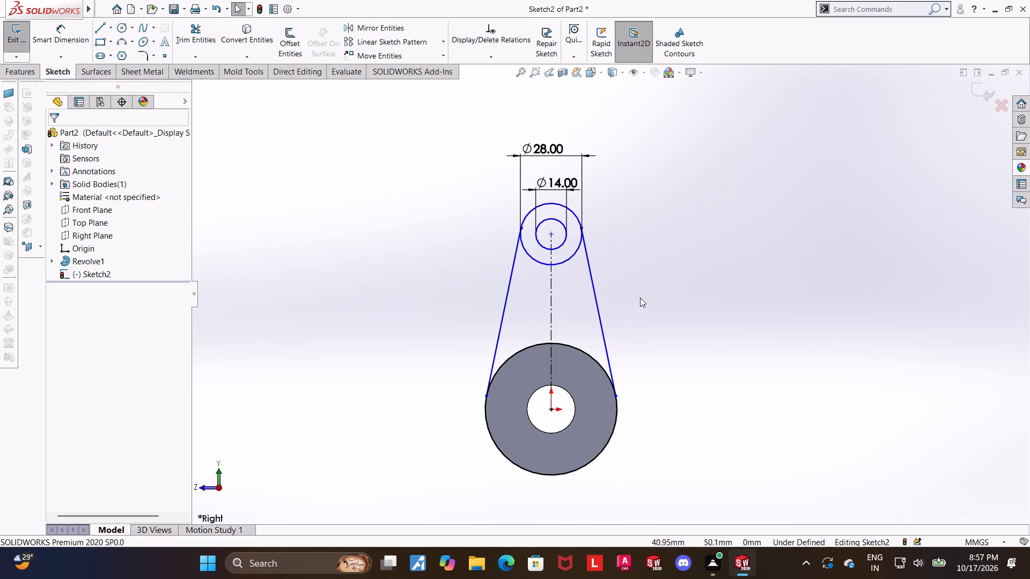
{"action": "scroll", "coordinate": [616, 249], "scroll_direction": "down", "scroll_amount": 2}
{"action": "key", "text": "Escape"}
{"action": "left_click", "coordinate": [187, 35]}
{"action": "scroll", "coordinate": [519, 192], "scroll_direction": "down", "scroll_amount": 2}
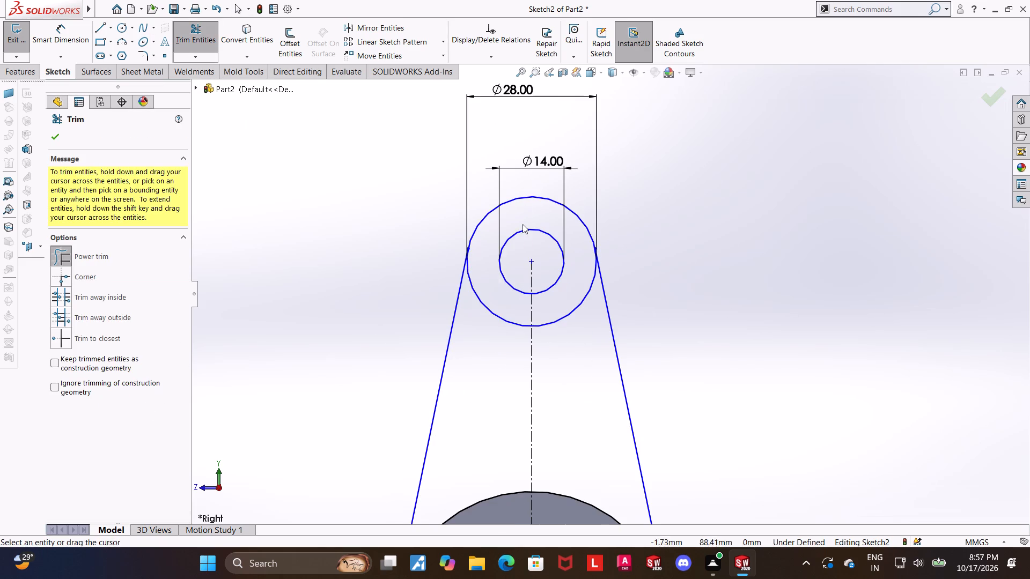
{"action": "left_click_drag", "start_coordinate": [495, 293], "coordinate": [496, 336]}
{"action": "left_click_drag", "start_coordinate": [562, 298], "coordinate": [564, 332]}
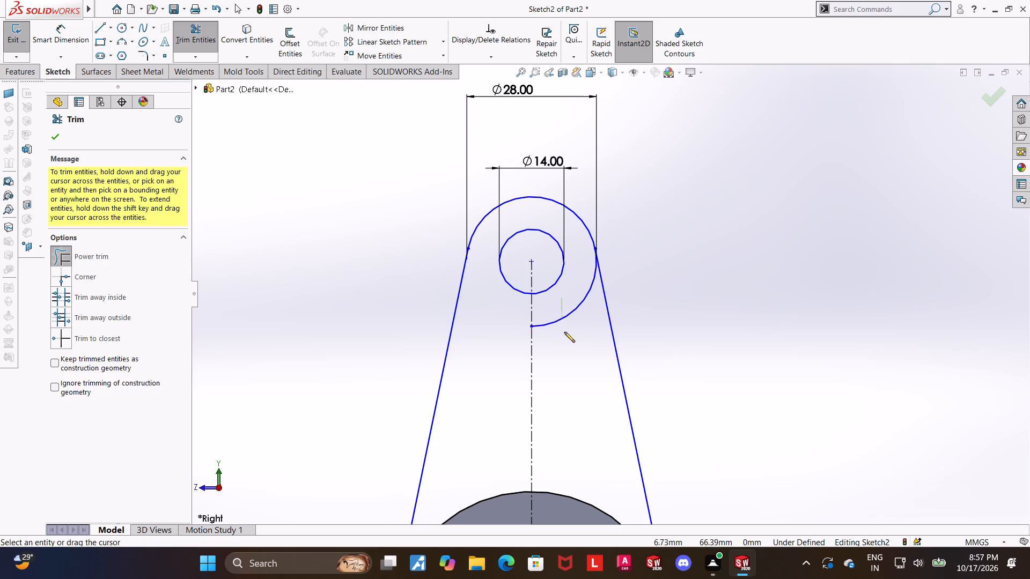
{"action": "left_click_drag", "start_coordinate": [564, 332], "coordinate": [564, 332]}
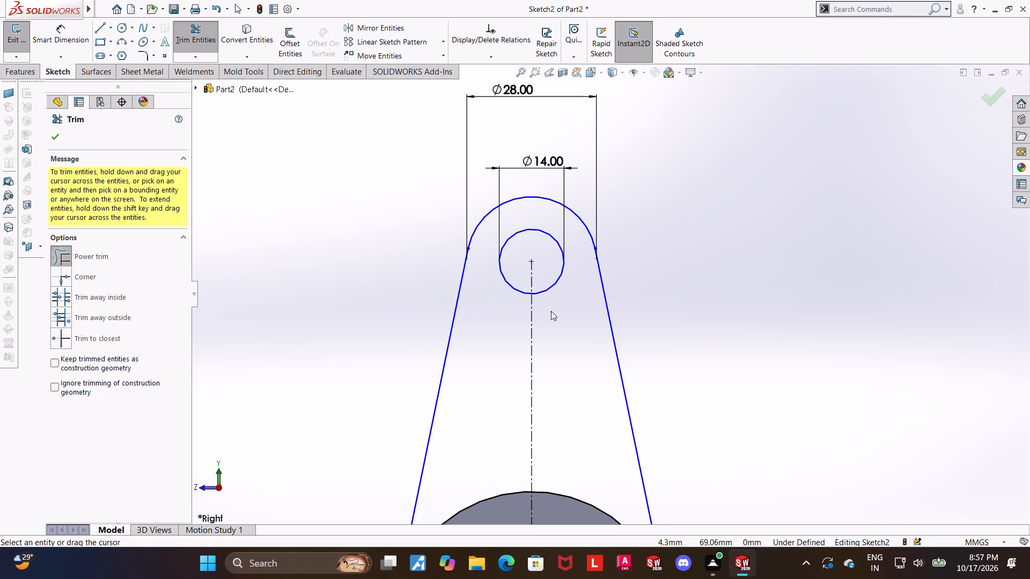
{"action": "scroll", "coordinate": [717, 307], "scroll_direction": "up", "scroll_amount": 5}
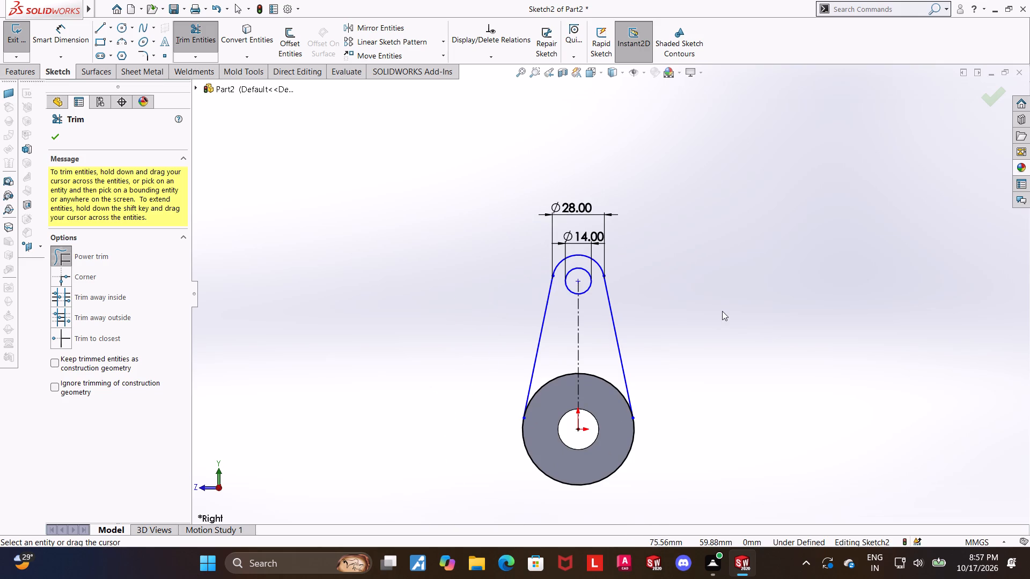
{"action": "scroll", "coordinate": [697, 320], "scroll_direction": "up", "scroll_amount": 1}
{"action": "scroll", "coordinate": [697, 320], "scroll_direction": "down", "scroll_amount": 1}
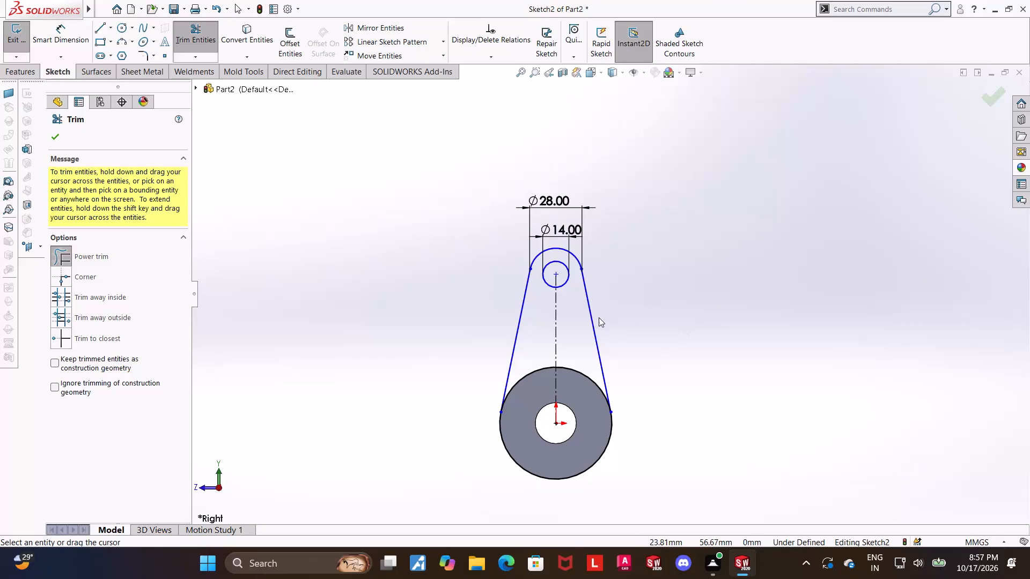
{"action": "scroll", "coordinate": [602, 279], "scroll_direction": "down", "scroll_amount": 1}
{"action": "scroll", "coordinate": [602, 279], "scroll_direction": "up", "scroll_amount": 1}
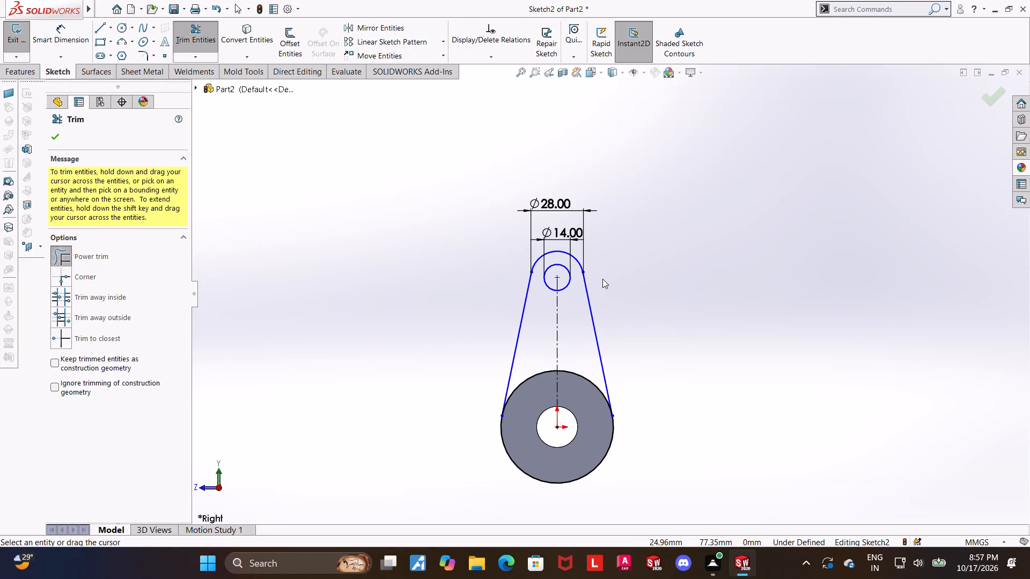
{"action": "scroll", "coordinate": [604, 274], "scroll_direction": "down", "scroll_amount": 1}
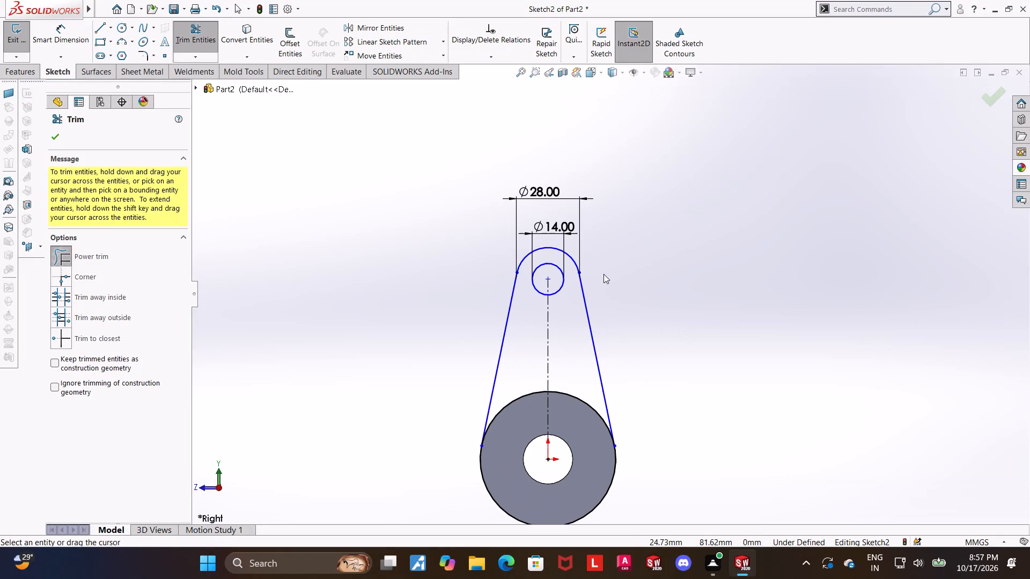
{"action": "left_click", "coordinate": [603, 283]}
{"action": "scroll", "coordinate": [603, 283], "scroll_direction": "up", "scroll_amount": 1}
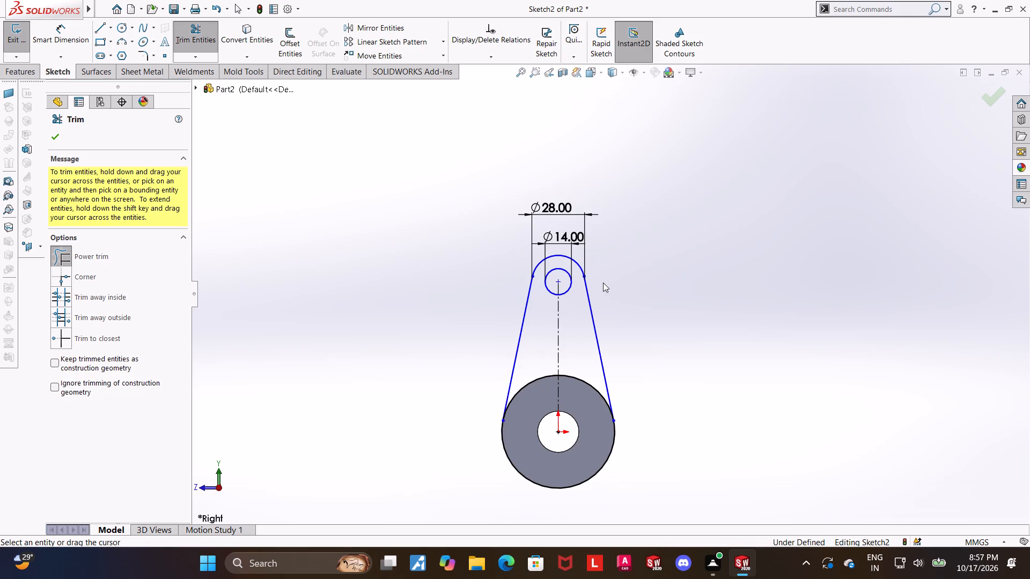
Dimension the vertical distance between the concentric circles' center and the origin, set it to 80 mm, and exit the sketch.
{"action": "left_click", "coordinate": [63, 40]}
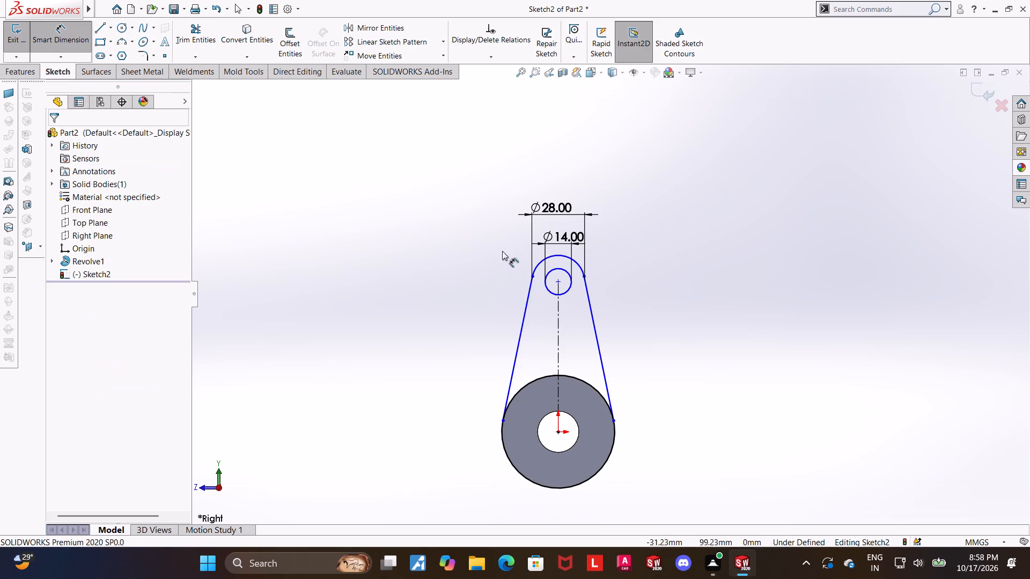
{"action": "left_click", "coordinate": [557, 283]}
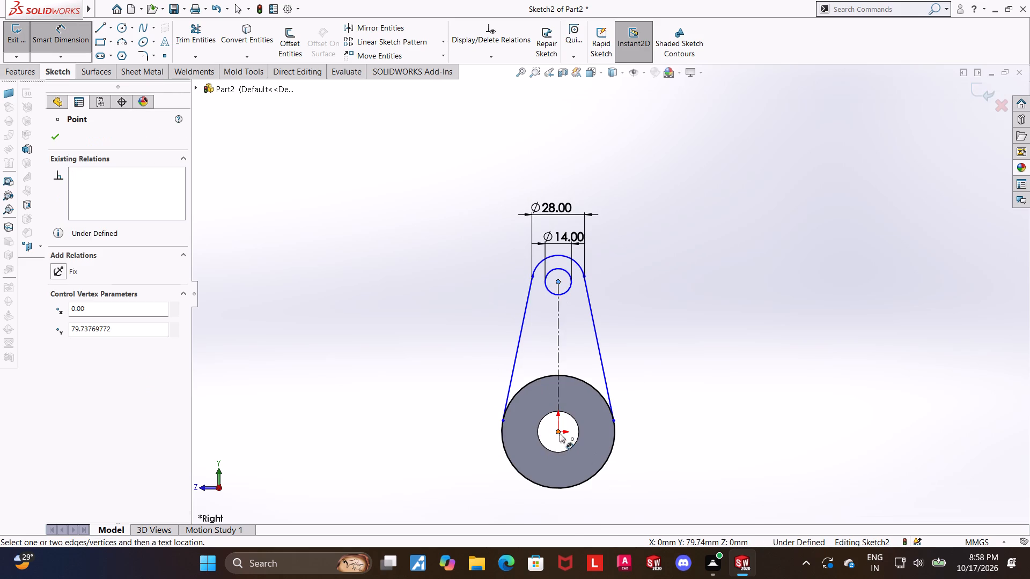
{"action": "left_click", "coordinate": [560, 433]}
{"action": "left_click", "coordinate": [719, 393]}
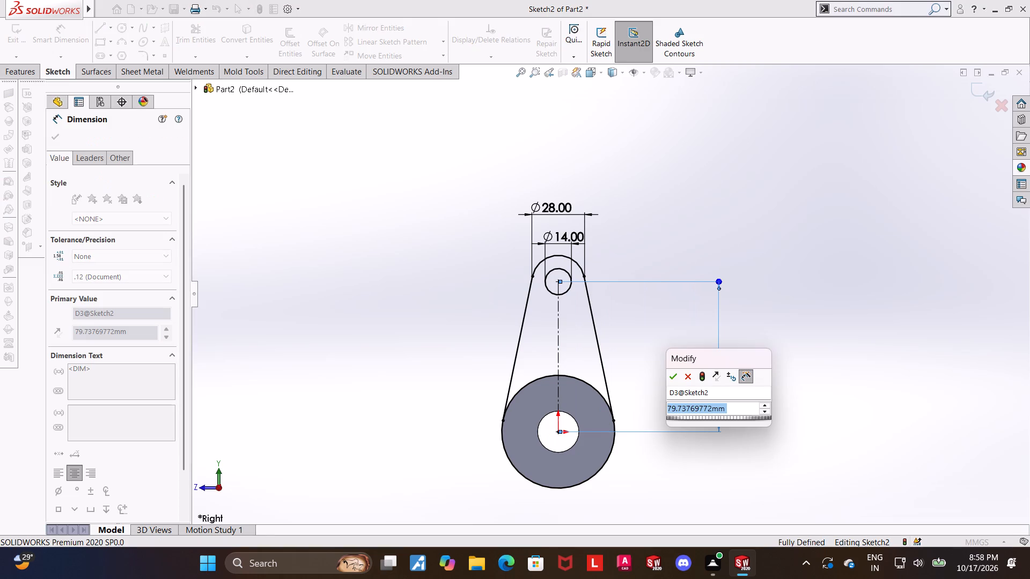
{"action": "type", "text": "80"}
{"action": "key", "text": "Return"}
{"action": "key", "text": "Escape"}
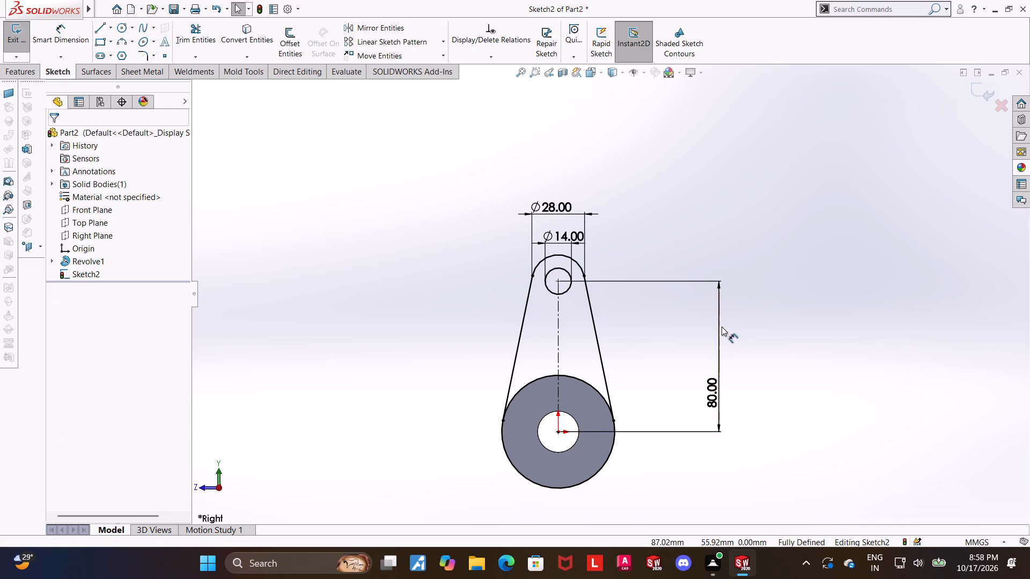
{"action": "scroll", "coordinate": [752, 347], "scroll_direction": "up", "scroll_amount": 1}
{"action": "scroll", "coordinate": [753, 347], "scroll_direction": "down", "scroll_amount": 1}
{"action": "left_click", "coordinate": [982, 92]}
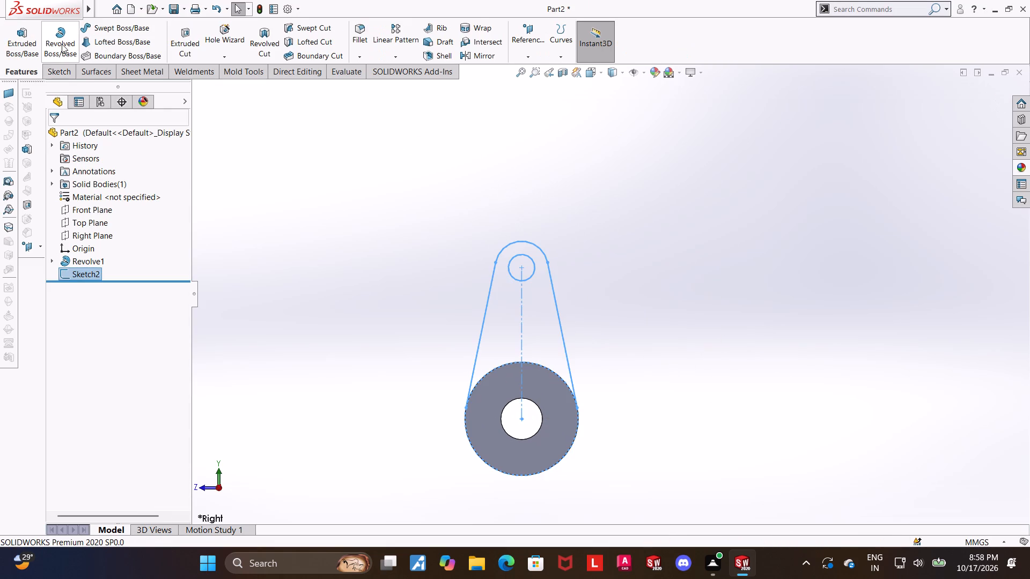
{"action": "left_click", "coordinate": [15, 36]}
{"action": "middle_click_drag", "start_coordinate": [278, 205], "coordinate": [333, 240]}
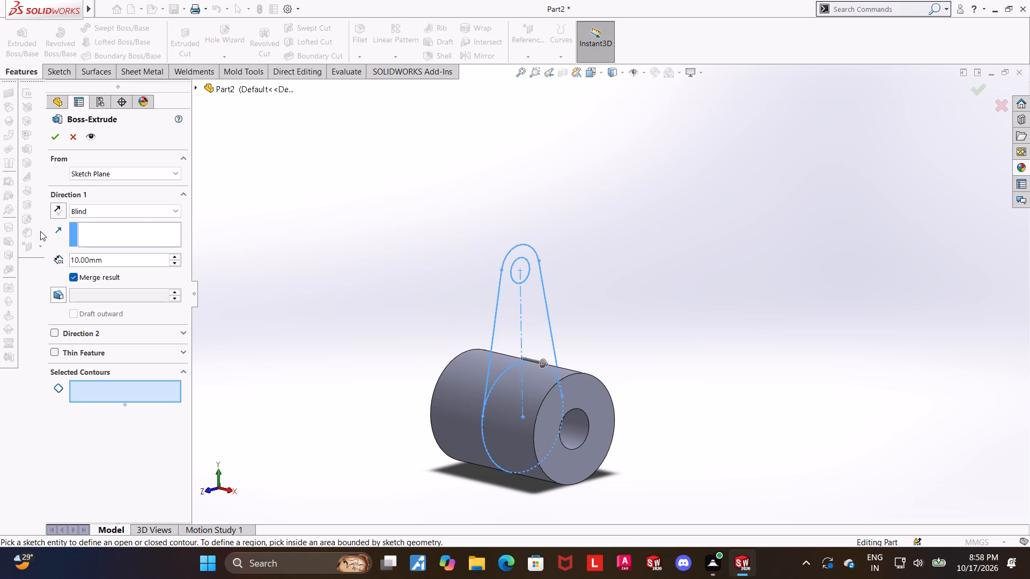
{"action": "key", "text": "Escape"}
Abandon the pending extrusion and reopen the arm sketch, Sketch2, for editing in a view normal to its plane.
{"action": "left_click", "coordinate": [87, 272]}
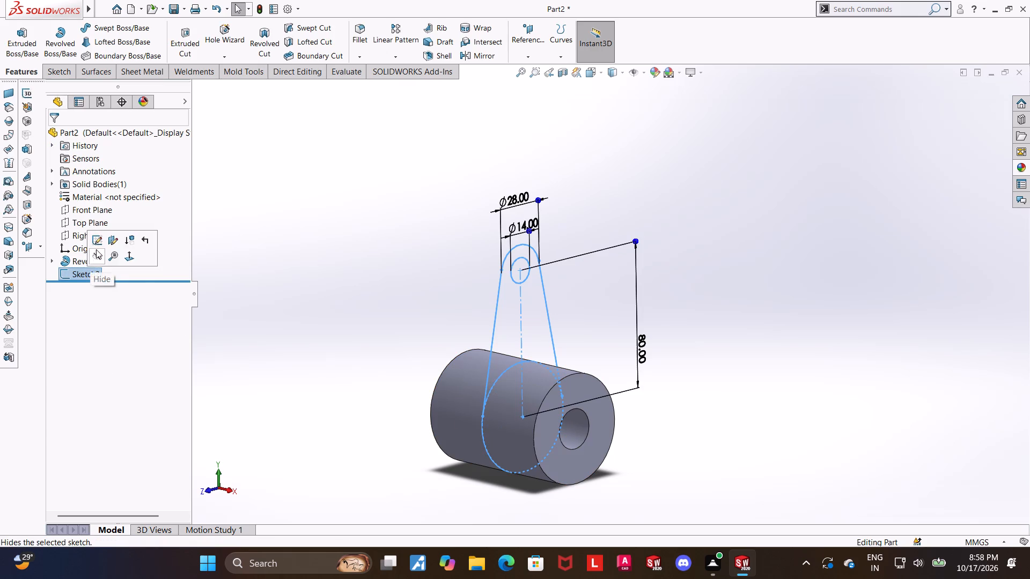
{"action": "left_click", "coordinate": [96, 247]}
{"action": "key", "text": "Escape"}
{"action": "left_click", "coordinate": [97, 274]}
{"action": "left_click", "coordinate": [109, 242]}
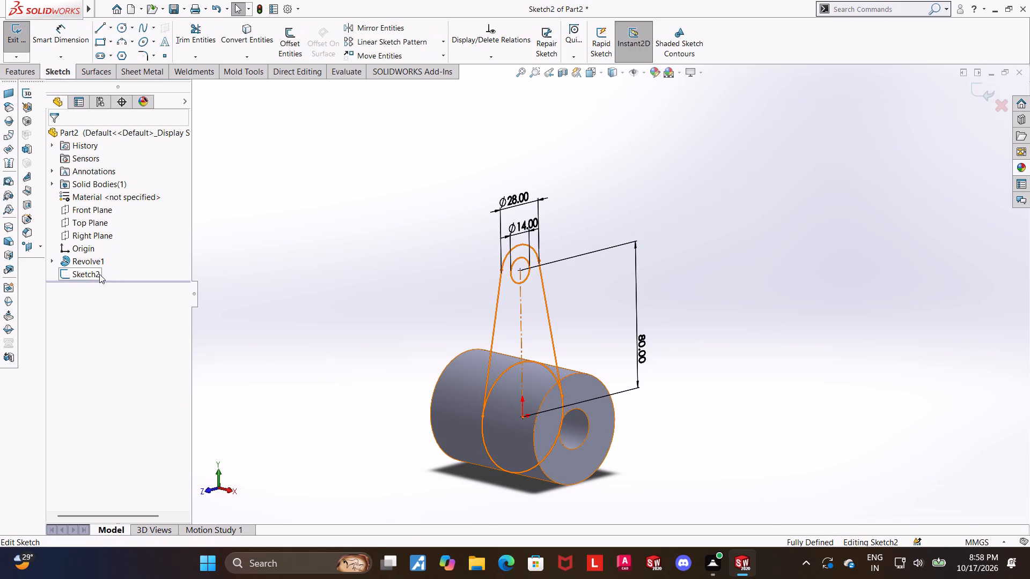
{"action": "left_click", "coordinate": [98, 272]}
{"action": "left_click", "coordinate": [126, 256]}
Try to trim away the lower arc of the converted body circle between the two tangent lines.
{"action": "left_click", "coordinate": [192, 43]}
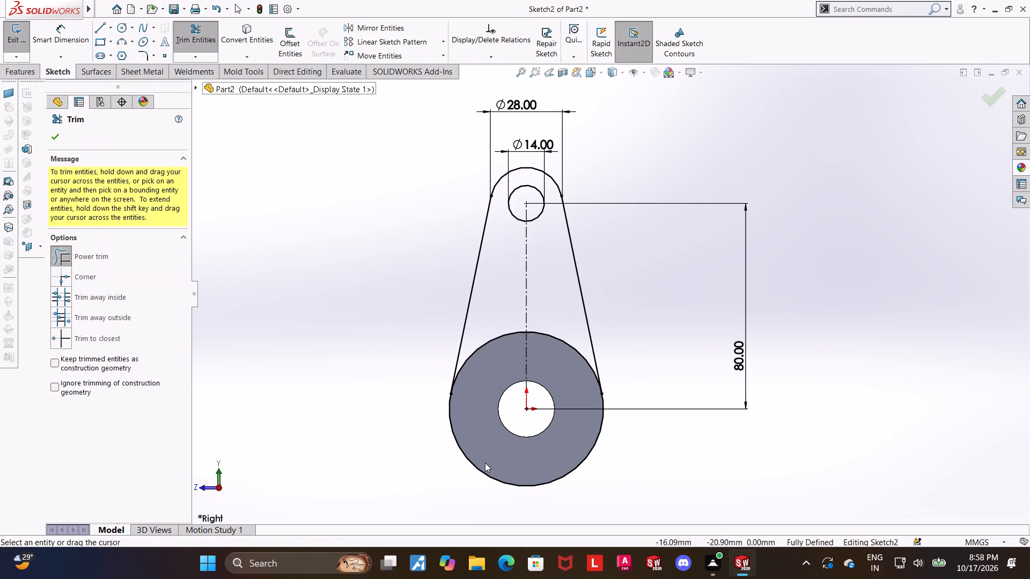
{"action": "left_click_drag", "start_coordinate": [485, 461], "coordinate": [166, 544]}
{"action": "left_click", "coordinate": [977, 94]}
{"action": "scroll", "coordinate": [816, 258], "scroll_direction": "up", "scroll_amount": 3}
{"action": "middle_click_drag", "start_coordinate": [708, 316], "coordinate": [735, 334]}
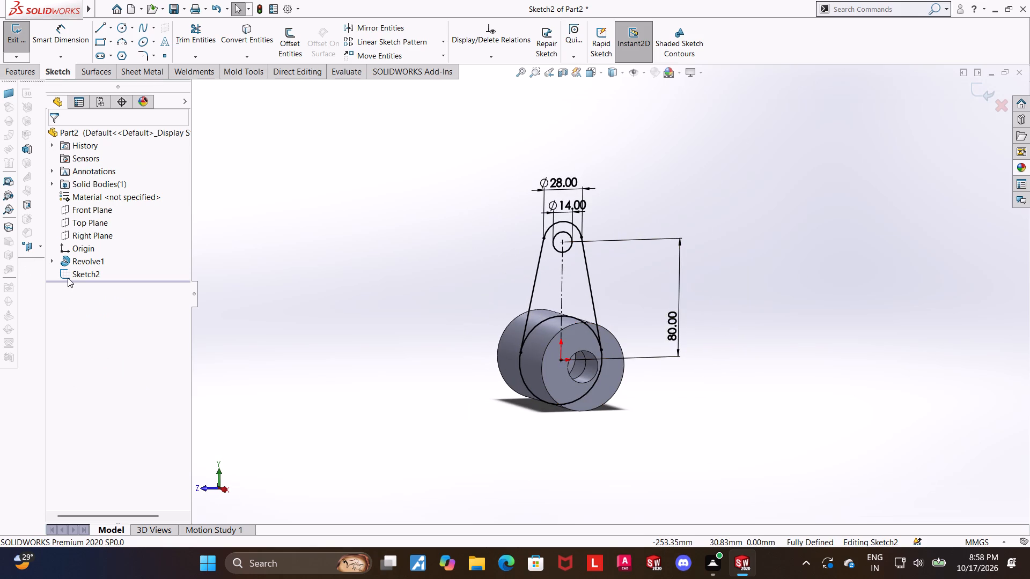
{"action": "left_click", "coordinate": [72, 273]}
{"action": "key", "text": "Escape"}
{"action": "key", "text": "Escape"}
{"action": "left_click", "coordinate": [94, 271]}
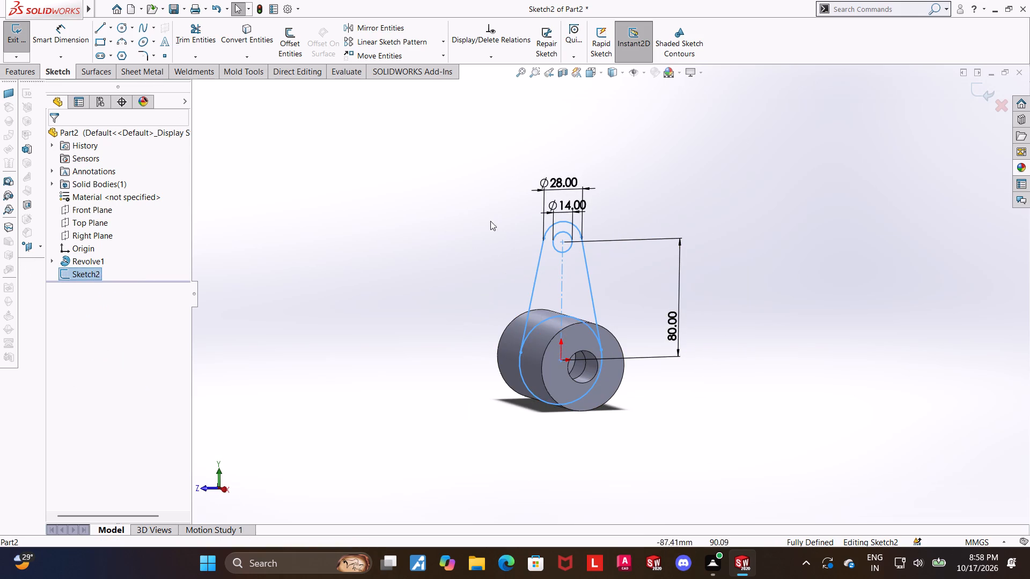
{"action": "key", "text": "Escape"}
Trim away the lower arc of the converted body circle below the two tangent lines and exit the sketch.
{"action": "left_click", "coordinate": [208, 35]}
{"action": "left_click_drag", "start_coordinate": [557, 386], "coordinate": [539, 394]}
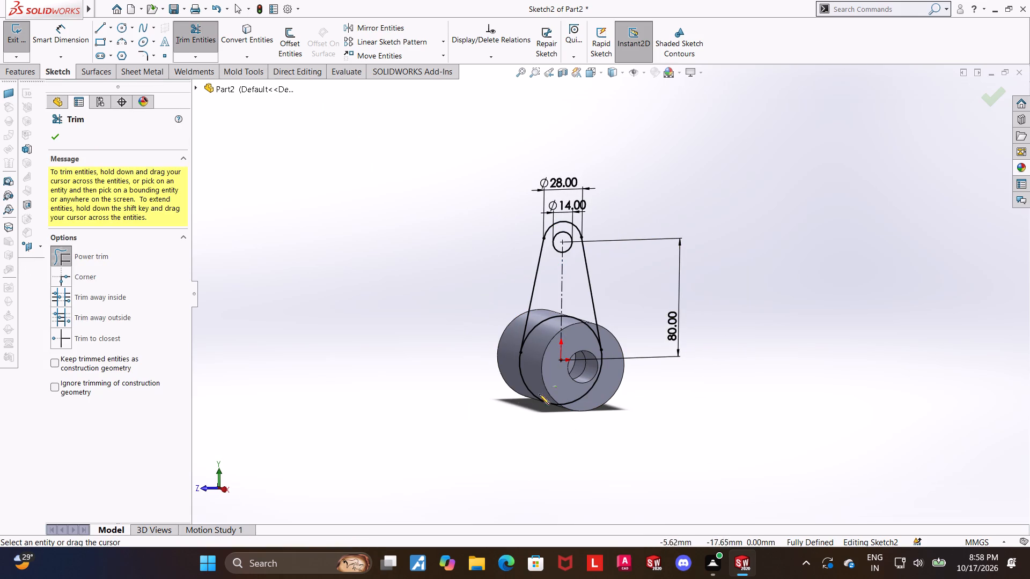
{"action": "left_click_drag", "start_coordinate": [539, 394], "coordinate": [502, 409]}
{"action": "key", "text": "Escape"}
{"action": "left_click", "coordinate": [974, 91]}
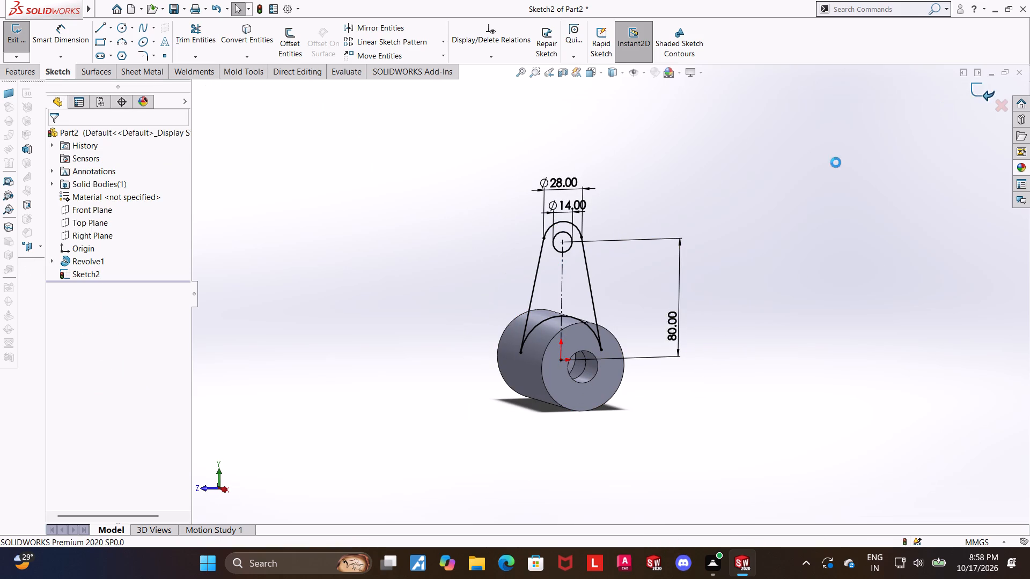
Start a boss extrusion of the arm sketch, Sketch2, with its start offset 15 mm from the sketch plane.
{"action": "left_click", "coordinate": [83, 276]}
{"action": "left_click", "coordinate": [82, 273]}
{"action": "left_click", "coordinate": [19, 34]}
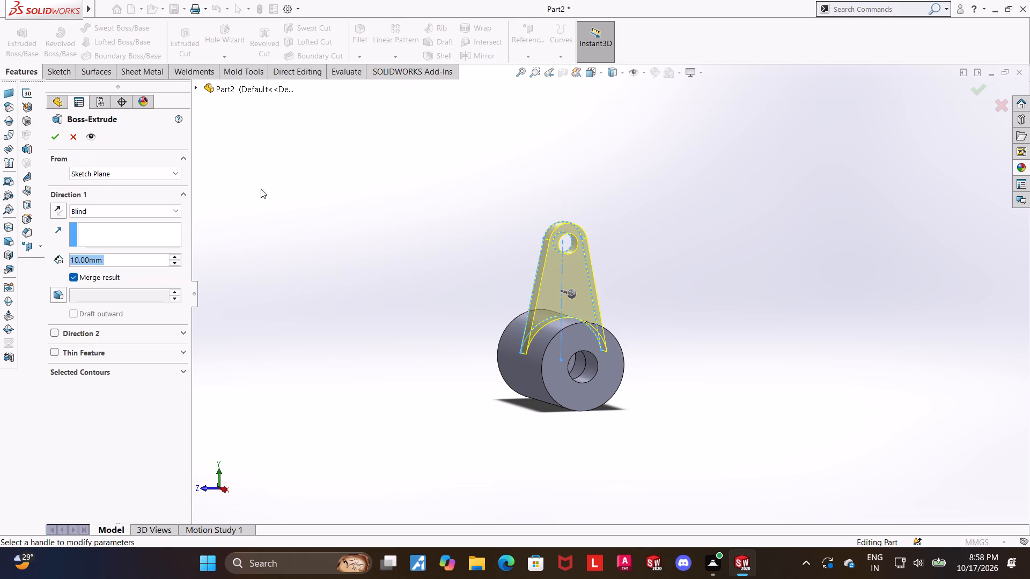
{"action": "middle_click_drag", "start_coordinate": [240, 214], "coordinate": [281, 208]}
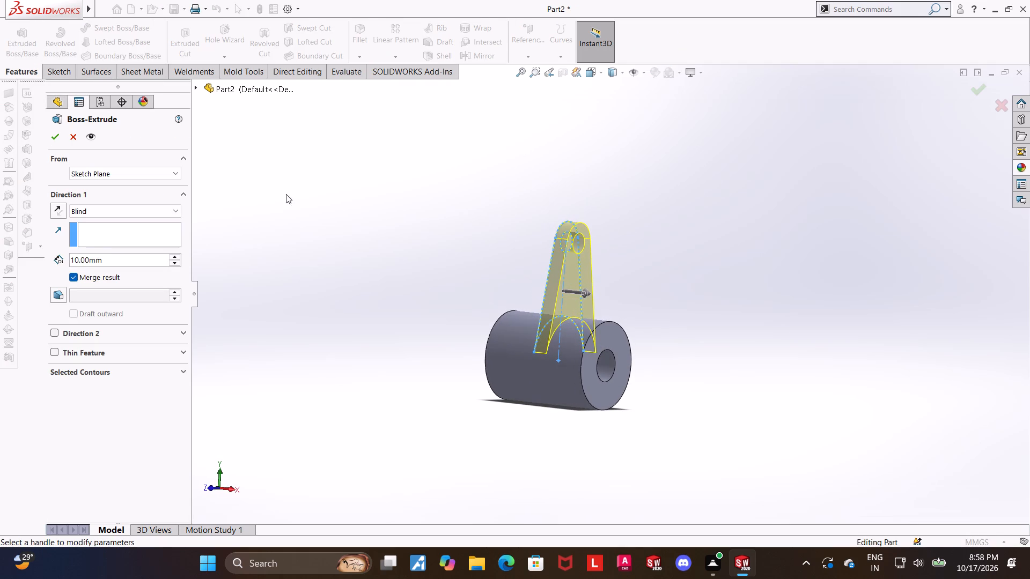
{"action": "left_click", "coordinate": [120, 262]}
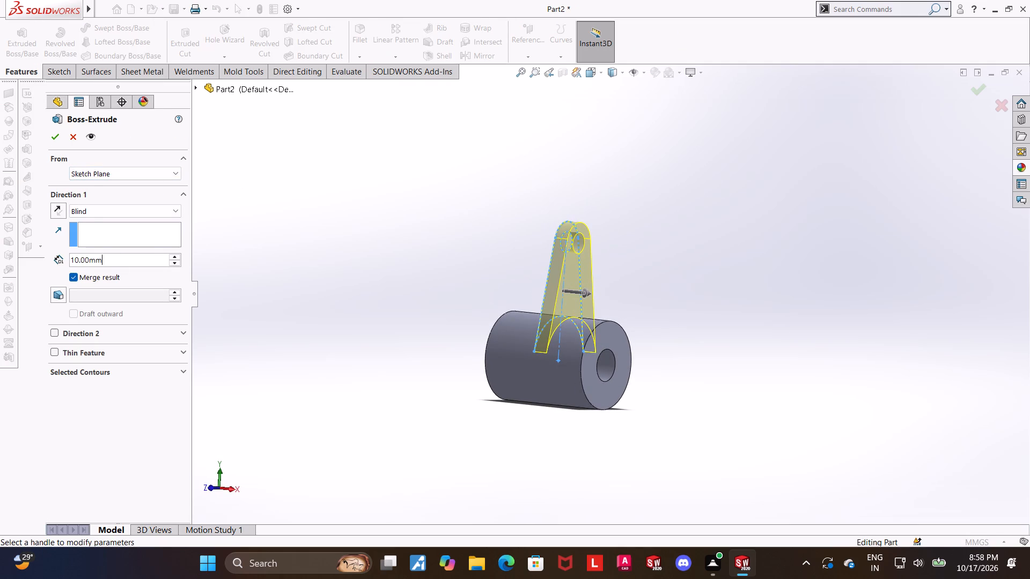
{"action": "left_click", "coordinate": [290, 250]}
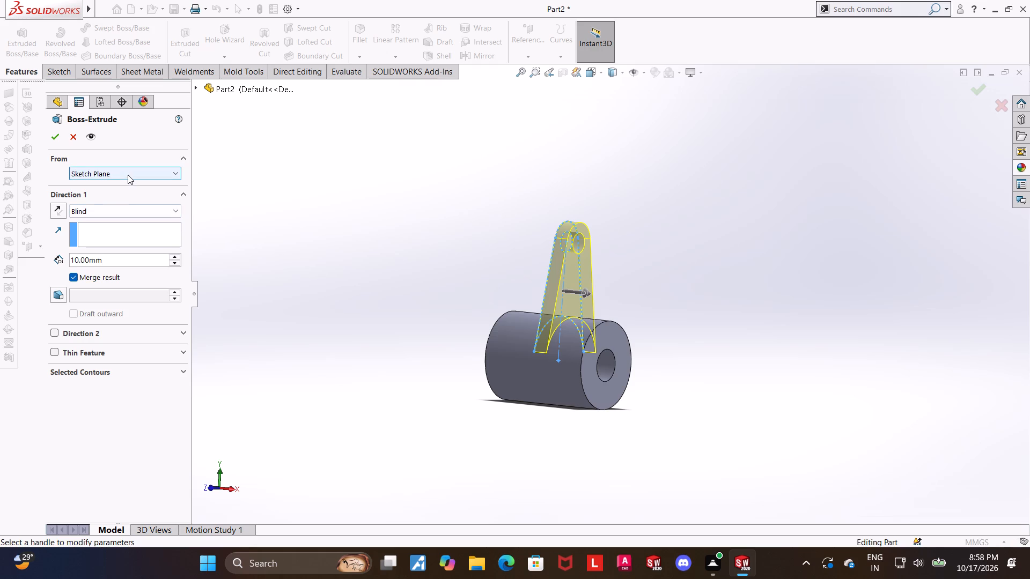
{"action": "scroll", "coordinate": [346, 283], "scroll_direction": "up", "scroll_amount": 1}
{"action": "scroll", "coordinate": [485, 247], "scroll_direction": "down", "scroll_amount": 1}
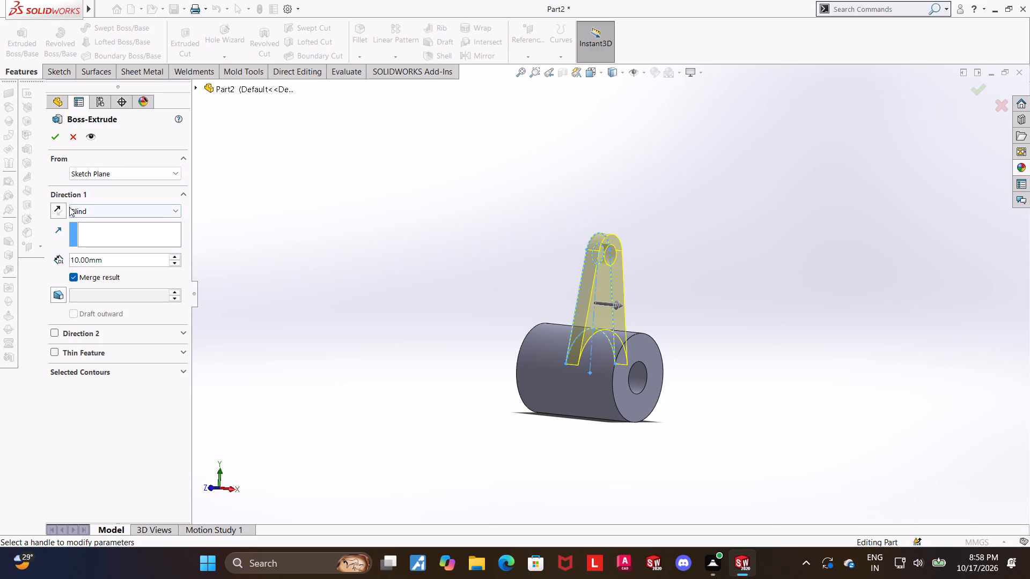
{"action": "left_click", "coordinate": [107, 175]}
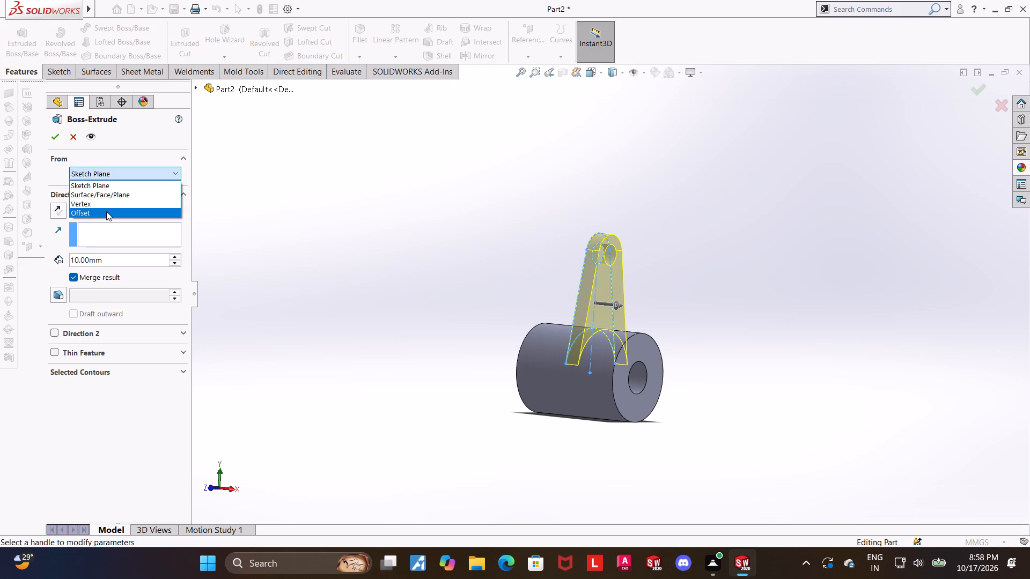
{"action": "left_click", "coordinate": [106, 211]}
{"action": "left_click_drag", "start_coordinate": [113, 195], "coordinate": [27, 196]}
{"action": "type", "text": "15"}
{"action": "key", "text": "Return"}
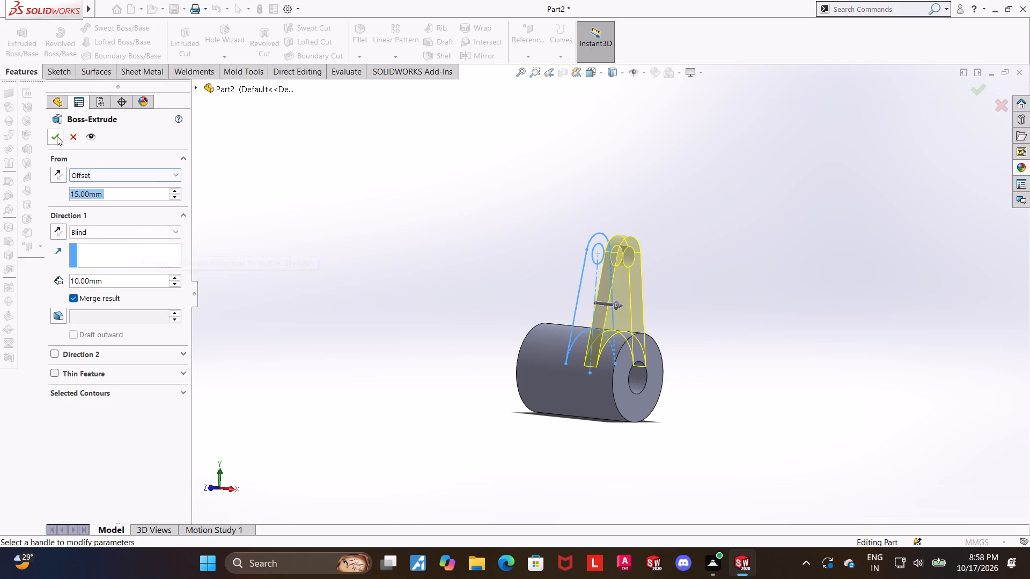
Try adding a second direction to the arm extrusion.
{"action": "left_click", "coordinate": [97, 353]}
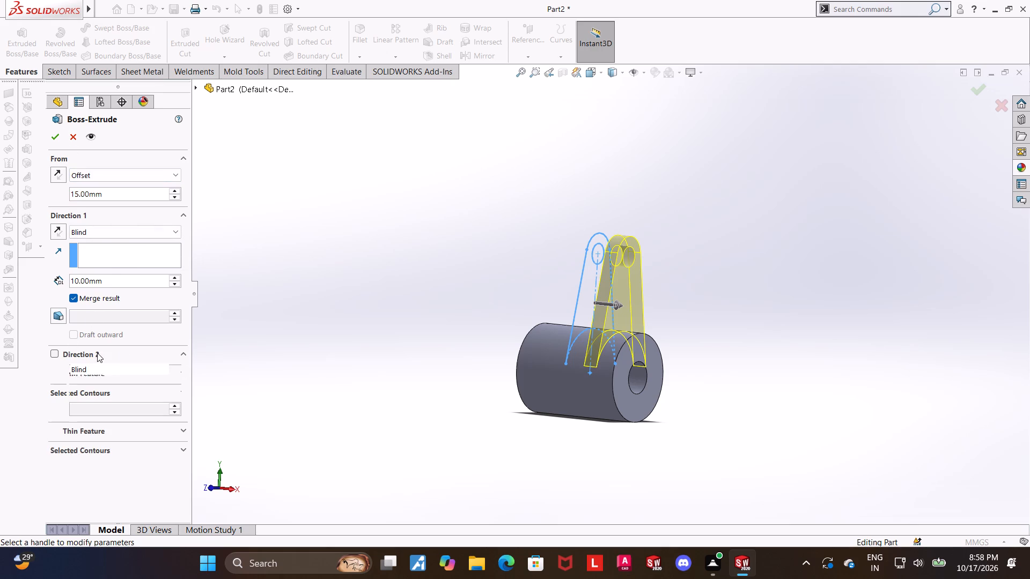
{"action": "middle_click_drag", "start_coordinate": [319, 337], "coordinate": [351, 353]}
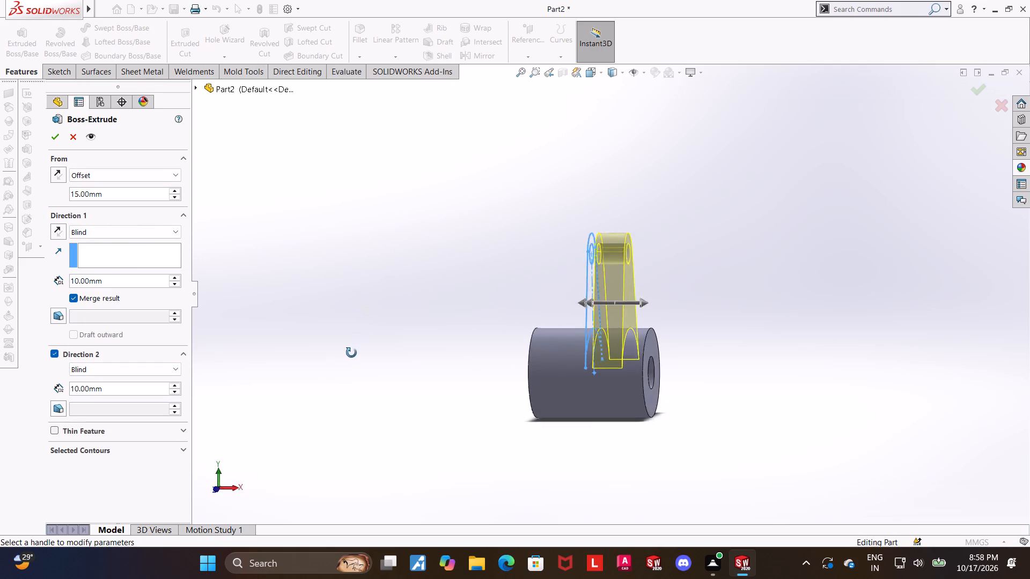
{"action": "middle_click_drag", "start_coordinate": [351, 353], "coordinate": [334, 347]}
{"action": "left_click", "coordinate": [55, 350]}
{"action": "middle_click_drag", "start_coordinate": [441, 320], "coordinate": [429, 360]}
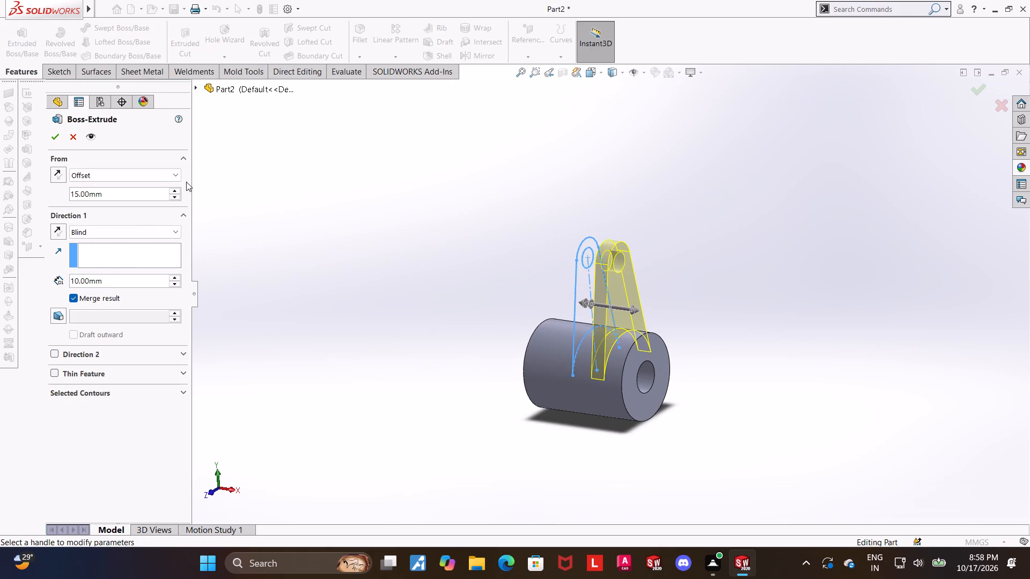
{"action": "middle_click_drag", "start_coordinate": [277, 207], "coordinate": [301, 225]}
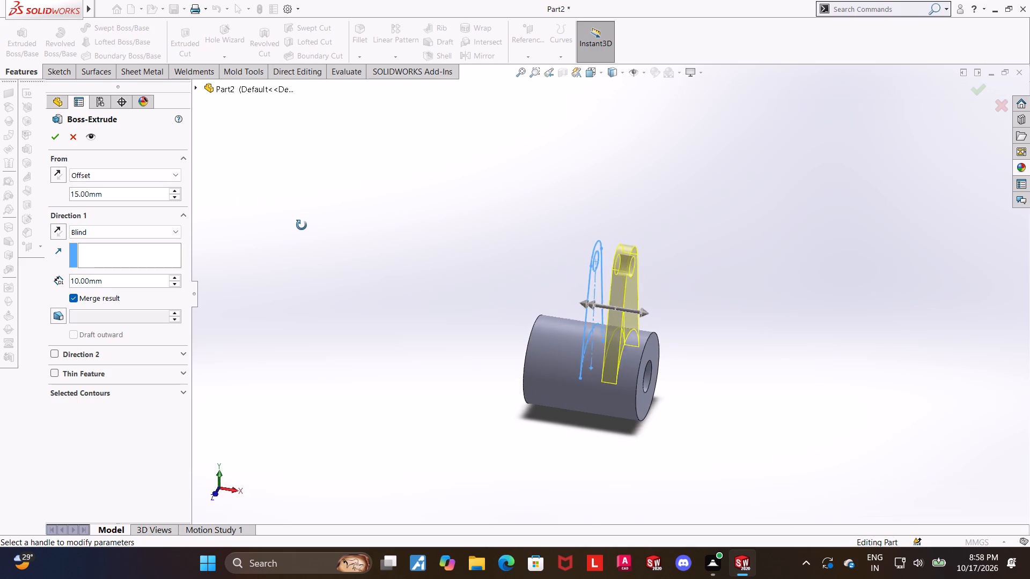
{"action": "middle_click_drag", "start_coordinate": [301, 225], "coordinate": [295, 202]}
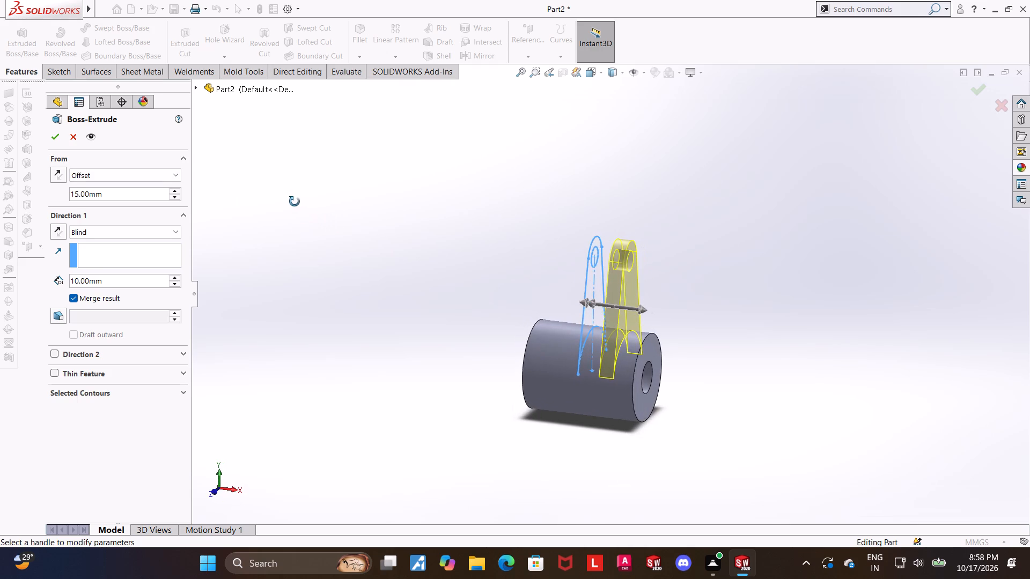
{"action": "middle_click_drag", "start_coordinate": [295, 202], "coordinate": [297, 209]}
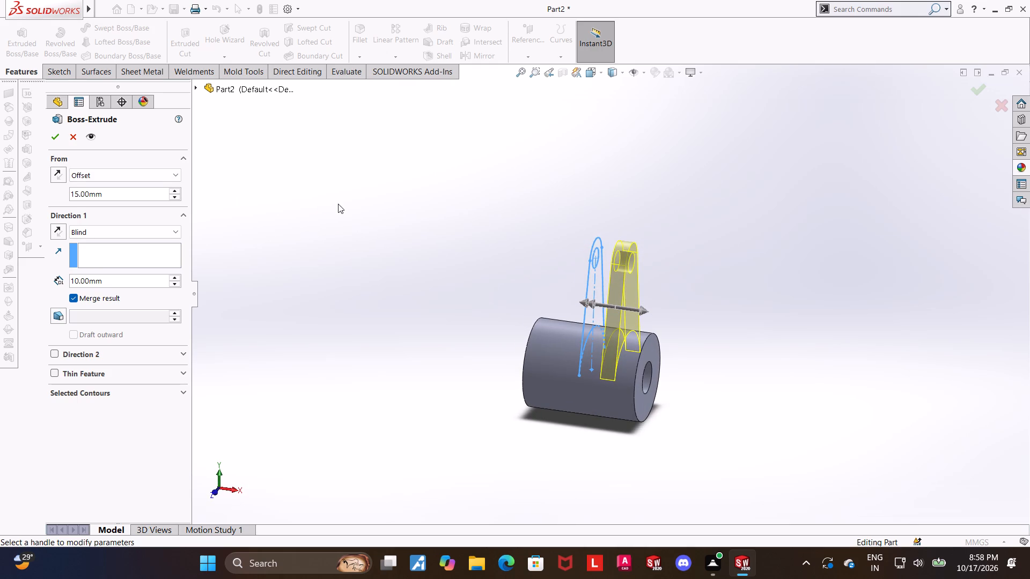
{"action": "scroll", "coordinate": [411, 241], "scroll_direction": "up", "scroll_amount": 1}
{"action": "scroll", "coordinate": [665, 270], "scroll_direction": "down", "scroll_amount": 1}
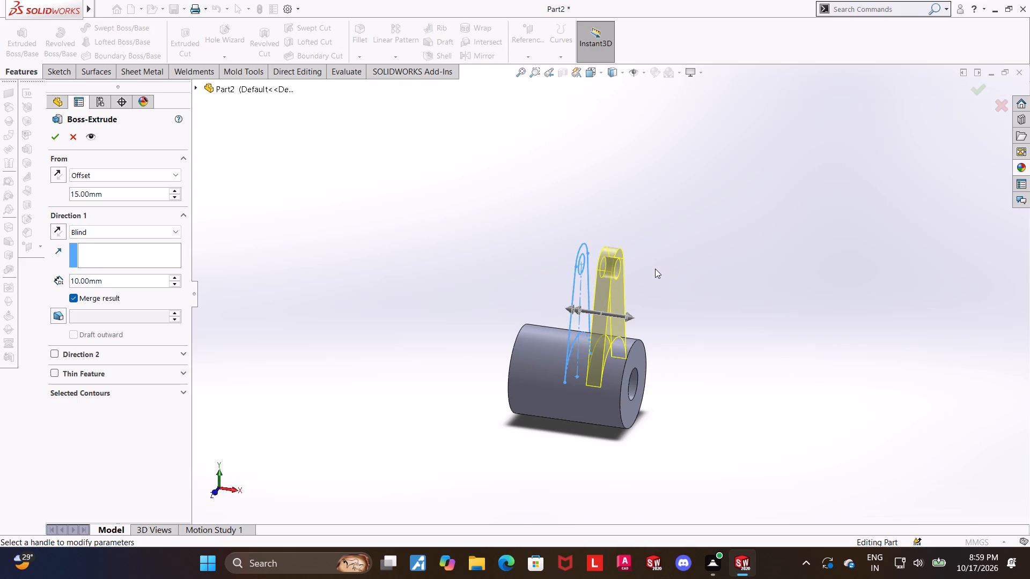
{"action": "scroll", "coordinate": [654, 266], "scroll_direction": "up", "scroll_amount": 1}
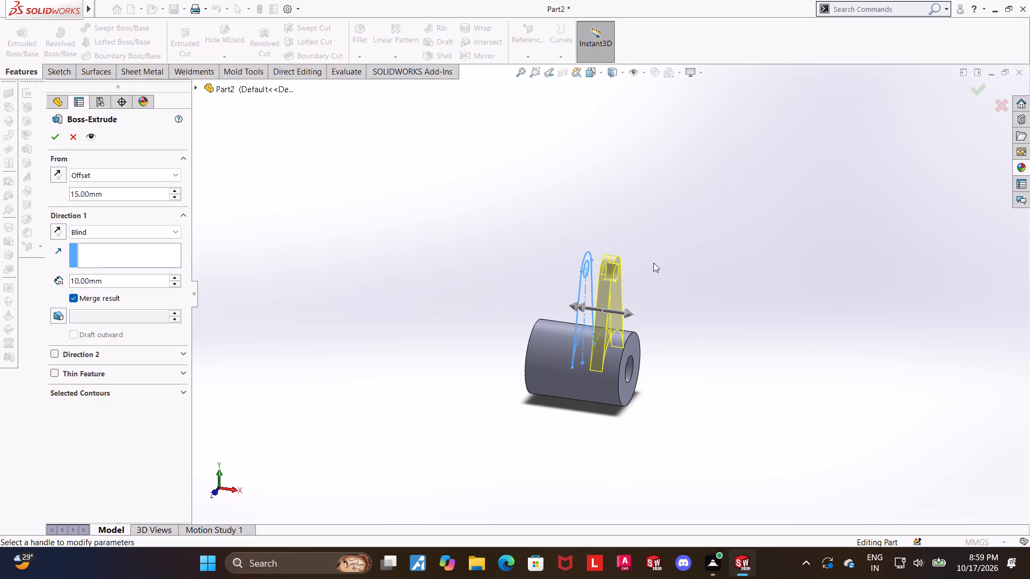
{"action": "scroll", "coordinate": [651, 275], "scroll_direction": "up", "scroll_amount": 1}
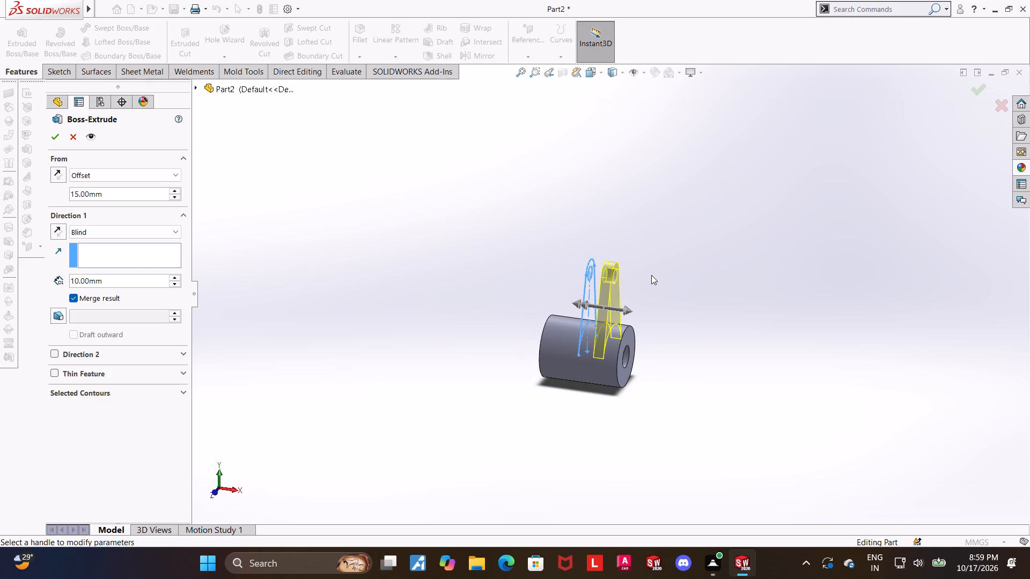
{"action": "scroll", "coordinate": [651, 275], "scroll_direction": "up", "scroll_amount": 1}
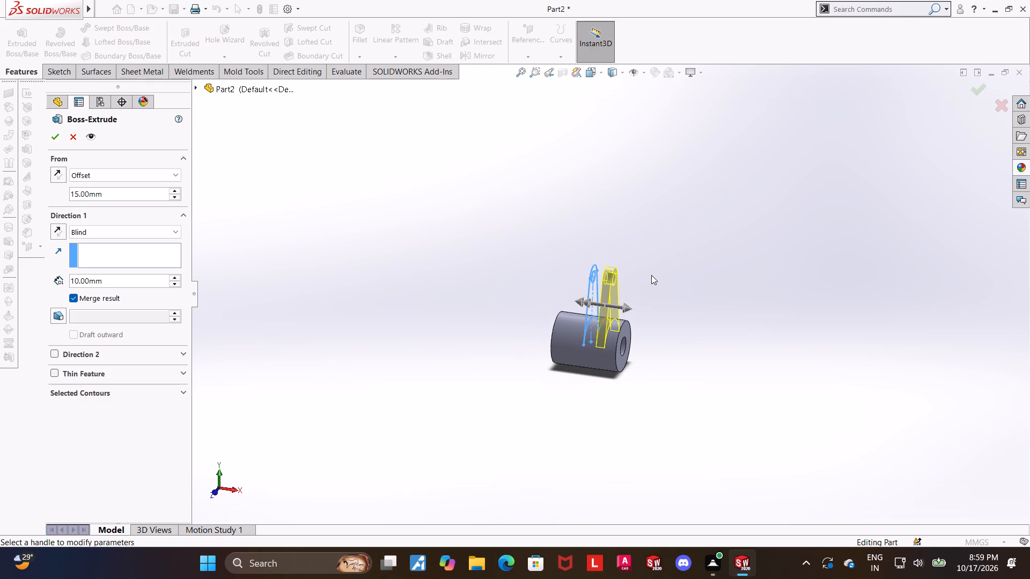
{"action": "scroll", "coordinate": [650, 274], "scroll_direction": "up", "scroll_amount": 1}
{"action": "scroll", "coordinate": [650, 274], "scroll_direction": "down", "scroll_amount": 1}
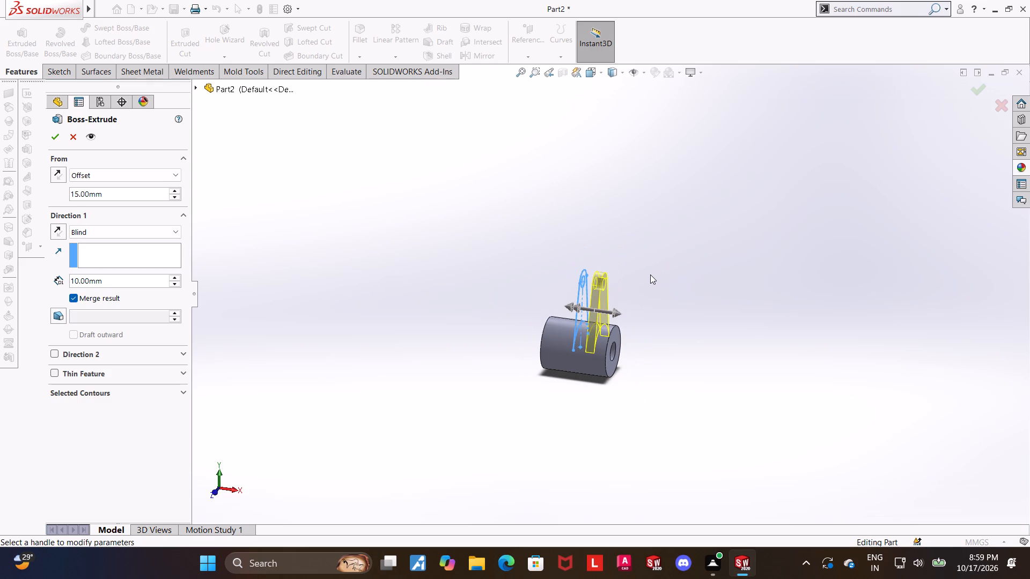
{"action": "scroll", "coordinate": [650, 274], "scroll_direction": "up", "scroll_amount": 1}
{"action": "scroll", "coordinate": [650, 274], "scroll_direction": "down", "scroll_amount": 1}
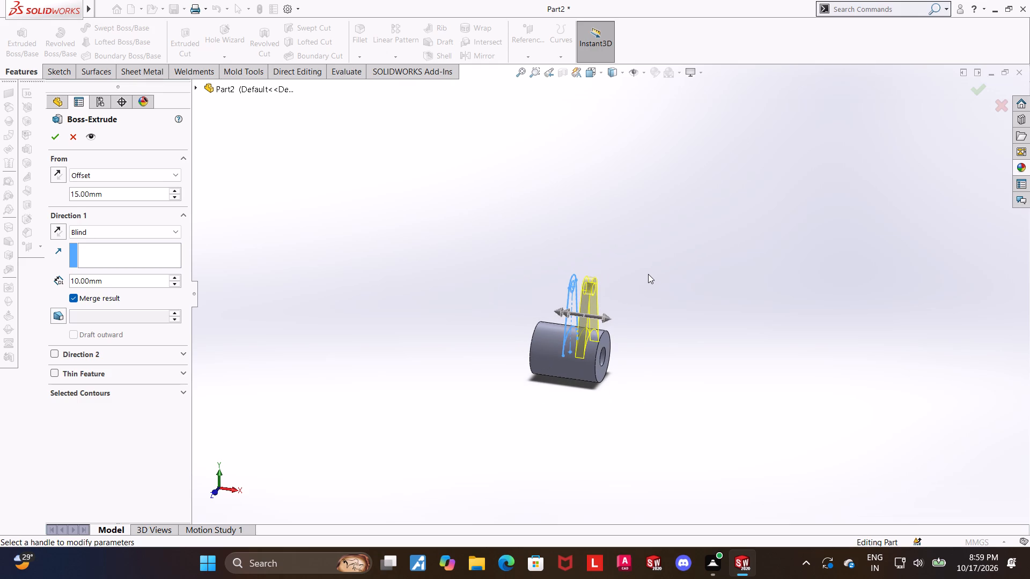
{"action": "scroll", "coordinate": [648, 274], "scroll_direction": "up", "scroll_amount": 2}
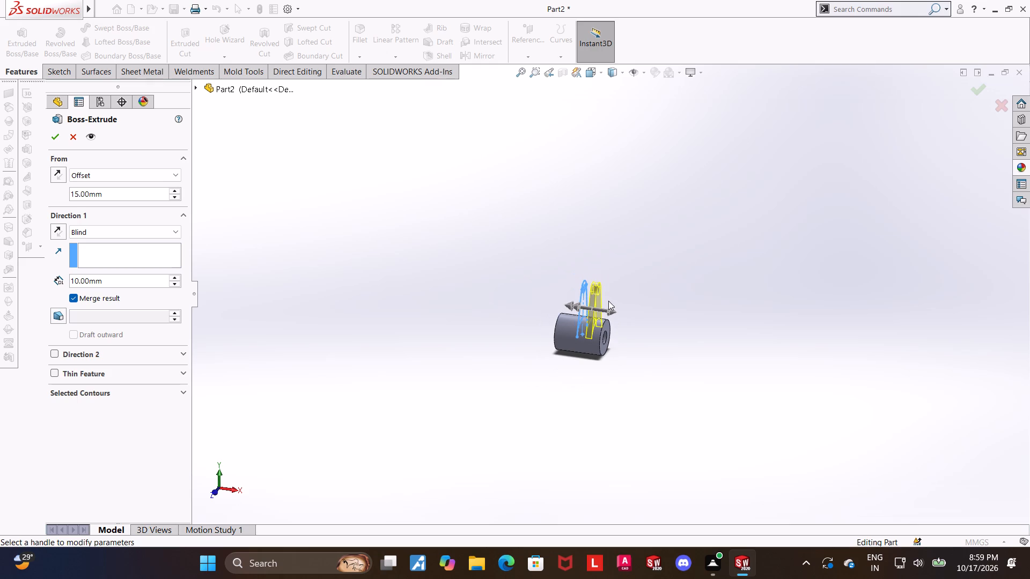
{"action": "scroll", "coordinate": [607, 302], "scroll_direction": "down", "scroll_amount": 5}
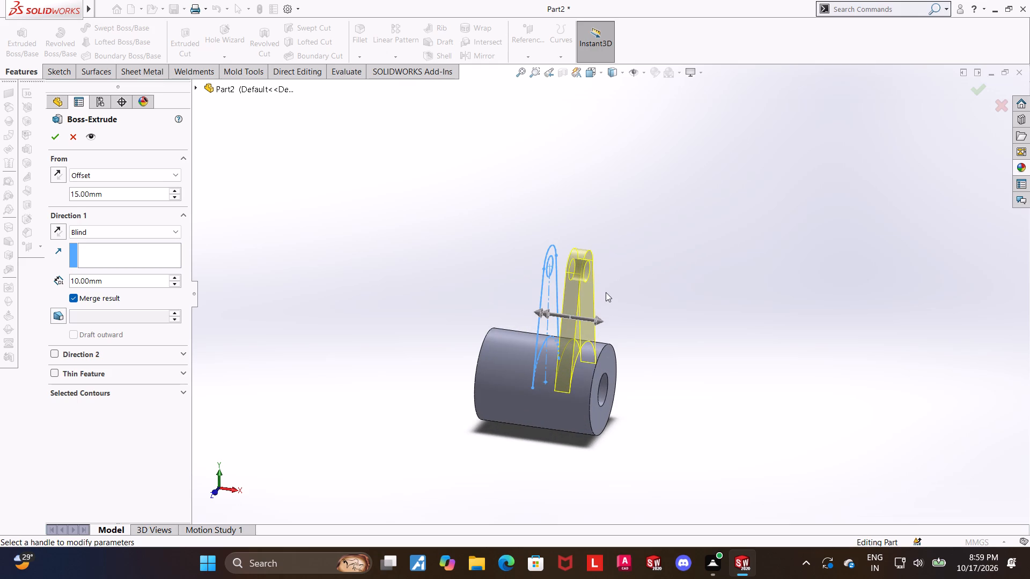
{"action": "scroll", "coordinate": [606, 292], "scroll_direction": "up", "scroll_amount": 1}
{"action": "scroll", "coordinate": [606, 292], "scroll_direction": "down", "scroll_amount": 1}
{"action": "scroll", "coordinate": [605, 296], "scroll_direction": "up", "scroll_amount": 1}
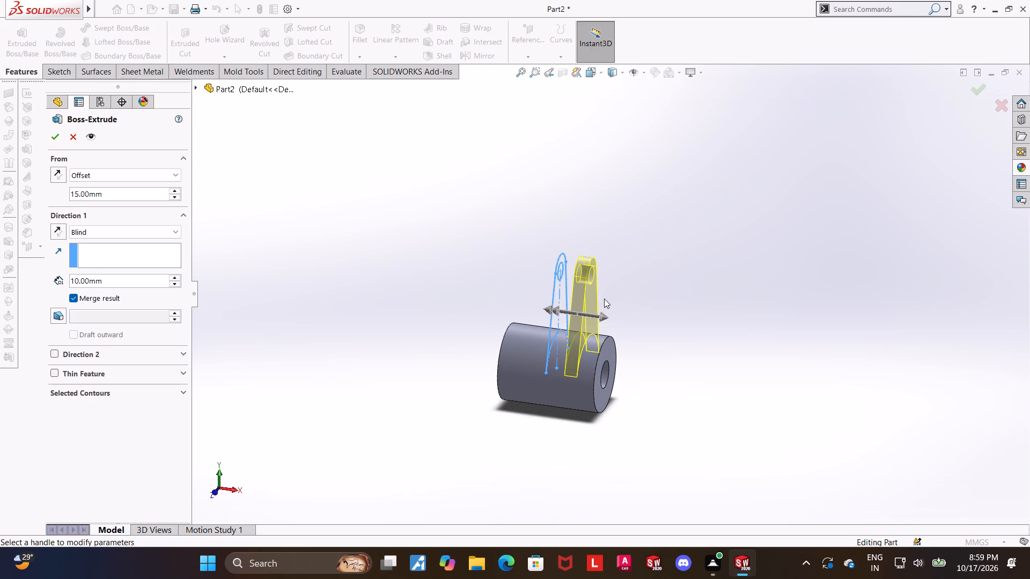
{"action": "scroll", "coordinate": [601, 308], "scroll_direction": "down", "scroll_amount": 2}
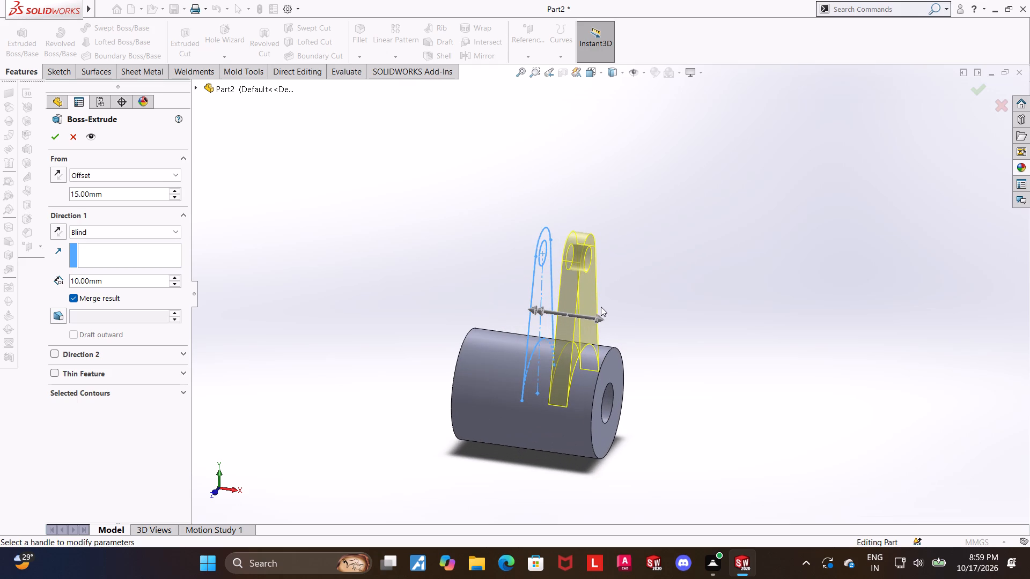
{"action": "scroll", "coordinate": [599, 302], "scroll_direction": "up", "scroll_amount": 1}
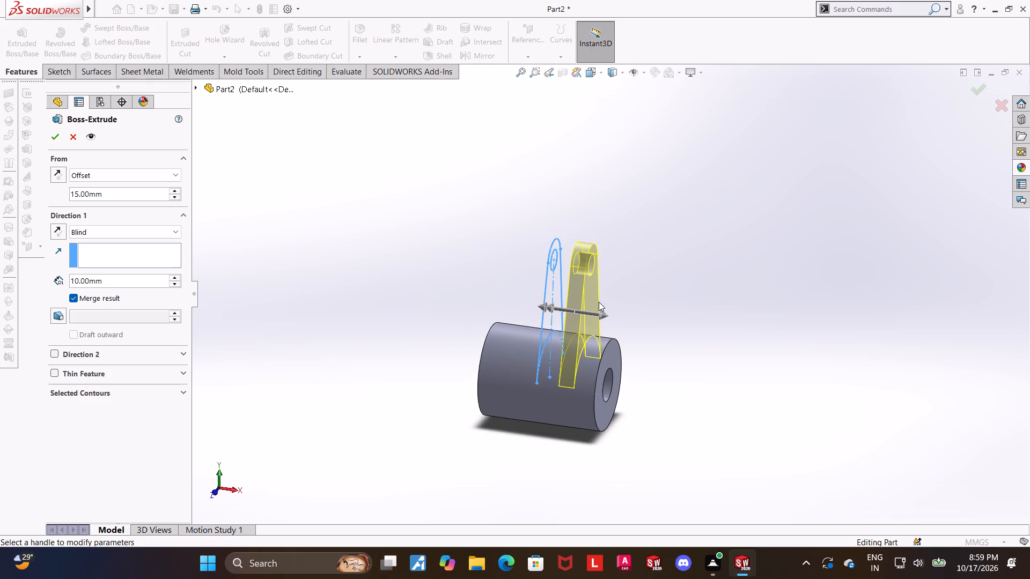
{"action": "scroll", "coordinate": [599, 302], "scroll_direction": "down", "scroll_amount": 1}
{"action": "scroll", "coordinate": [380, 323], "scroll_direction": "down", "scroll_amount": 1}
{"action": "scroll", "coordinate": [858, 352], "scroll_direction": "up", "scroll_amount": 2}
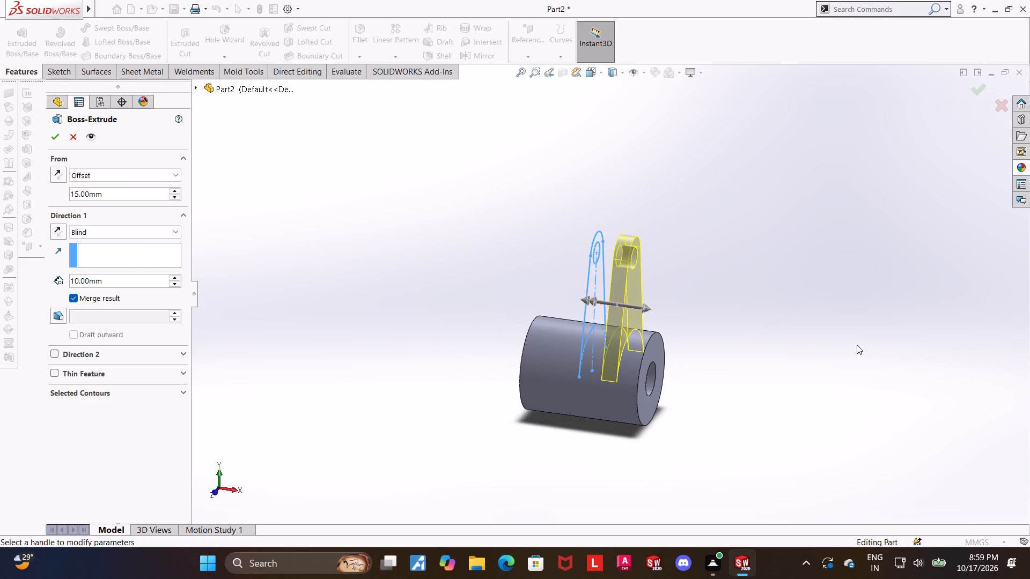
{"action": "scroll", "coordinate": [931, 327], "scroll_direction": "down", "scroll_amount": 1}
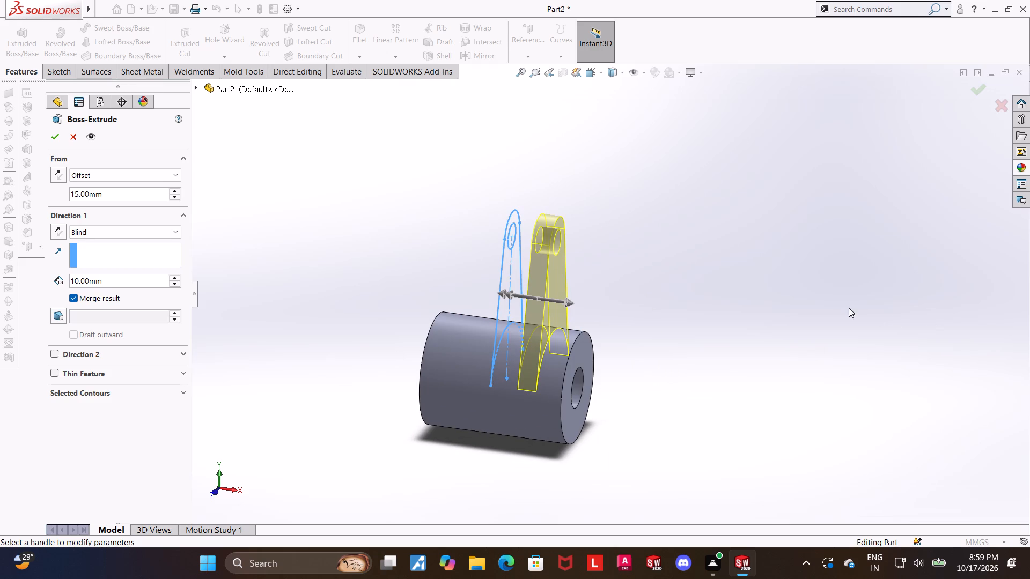
Set the arm extrusion's depth to 7.5 mm in one direction and complete the feature.
{"action": "left_click", "coordinate": [119, 279]}
{"action": "left_click_drag", "start_coordinate": [119, 279], "coordinate": [119, 279]}
{"action": "left_click_drag", "start_coordinate": [119, 279], "coordinate": [7, 270]}
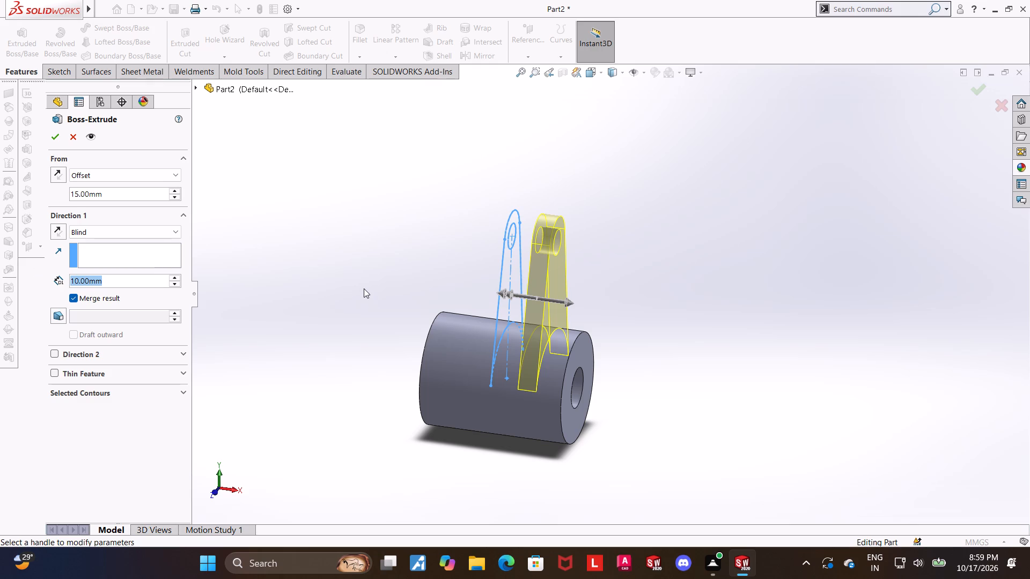
{"action": "type", "text": "7.5"}
{"action": "key", "text": "Return"}
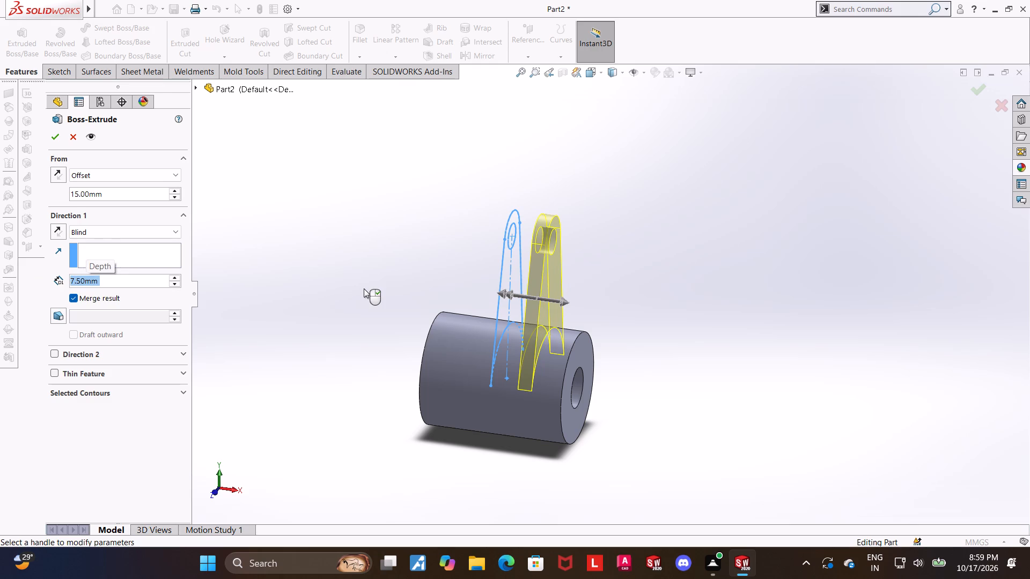
{"action": "scroll", "coordinate": [716, 360], "scroll_direction": "up", "scroll_amount": 1}
{"action": "scroll", "coordinate": [639, 357], "scroll_direction": "up", "scroll_amount": 1}
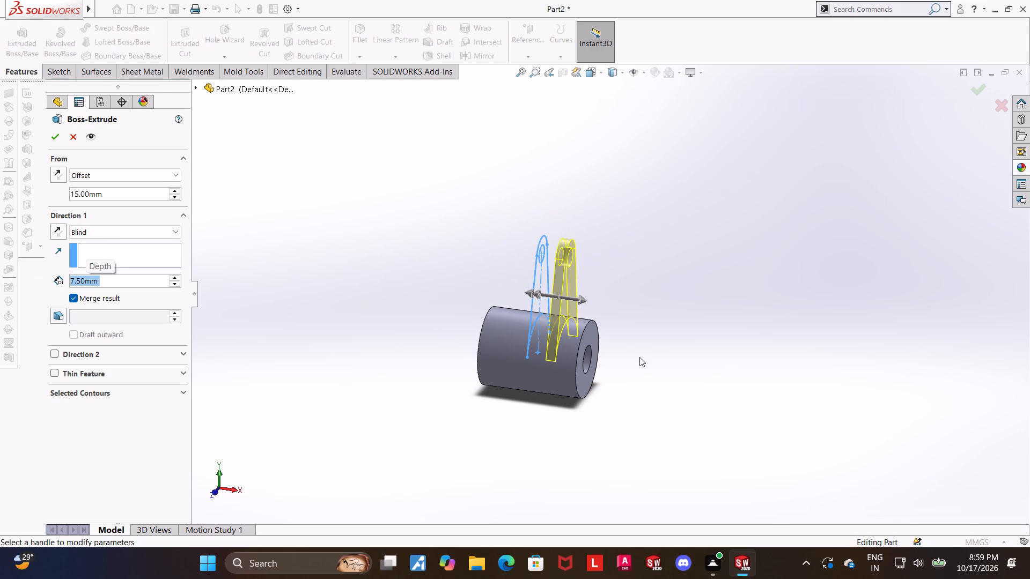
{"action": "scroll", "coordinate": [640, 352], "scroll_direction": "up", "scroll_amount": 1}
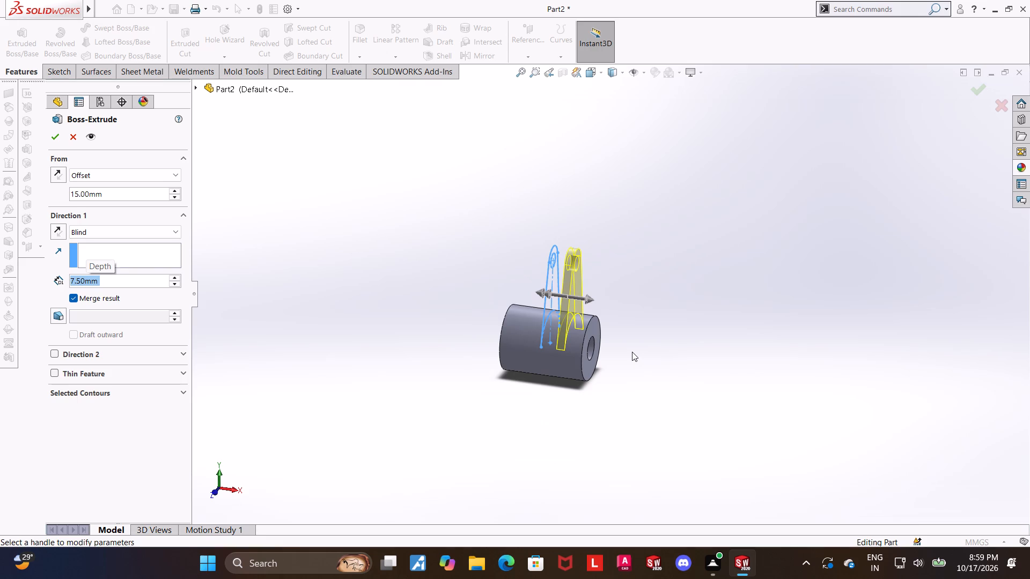
{"action": "scroll", "coordinate": [632, 352], "scroll_direction": "up", "scroll_amount": 1}
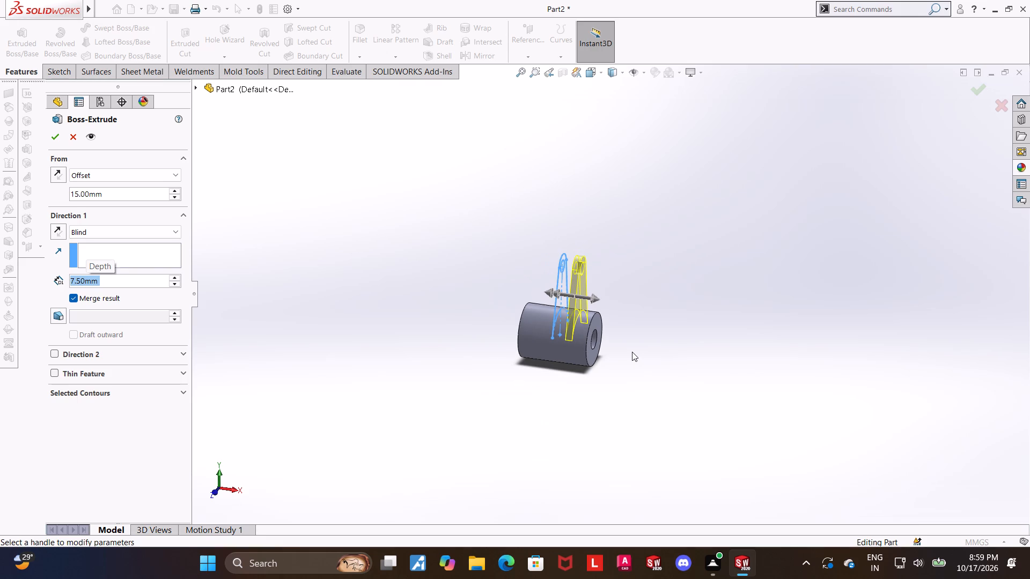
{"action": "scroll", "coordinate": [632, 352], "scroll_direction": "up", "scroll_amount": 2}
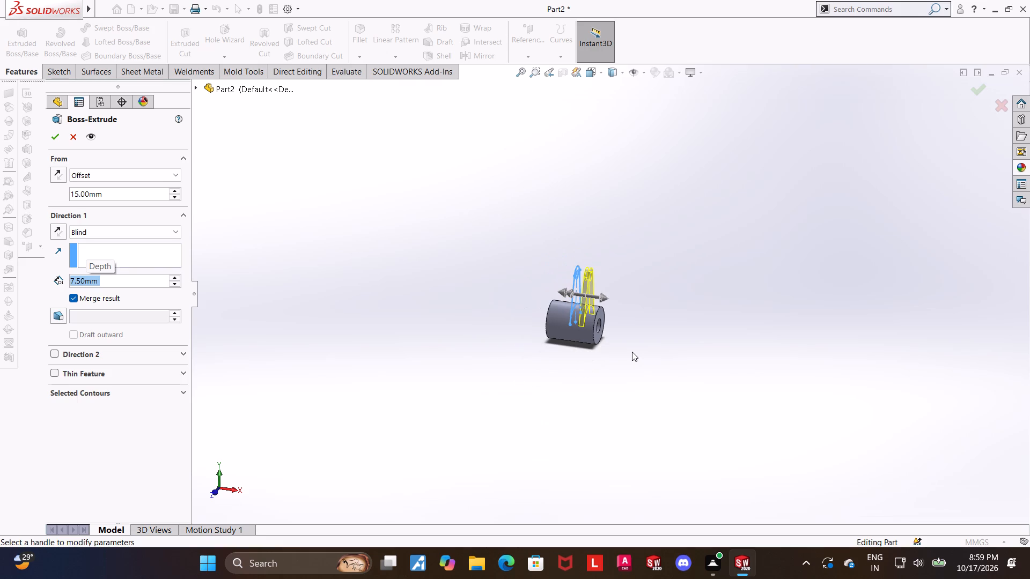
{"action": "scroll", "coordinate": [632, 352], "scroll_direction": "up", "scroll_amount": 1}
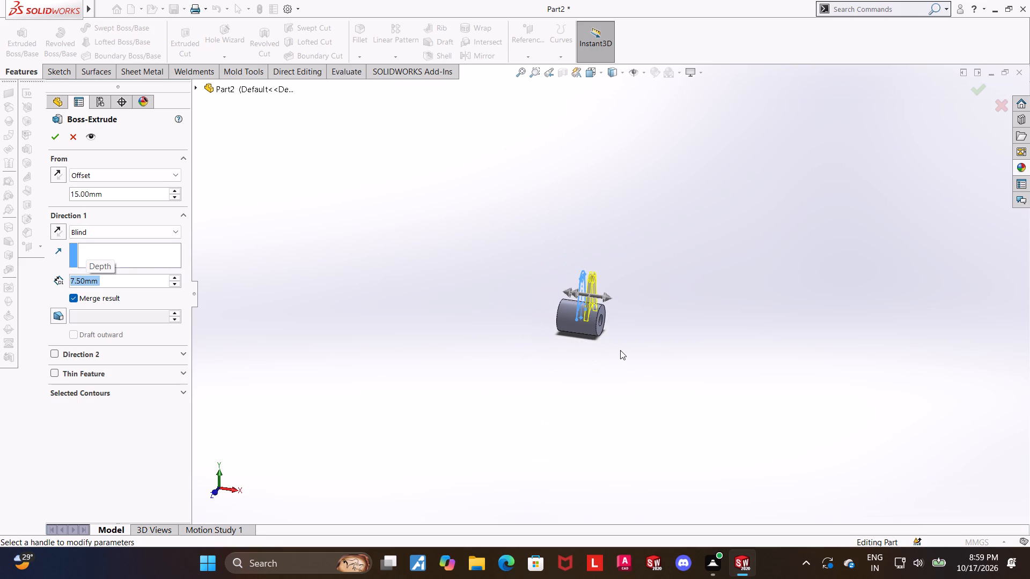
{"action": "scroll", "coordinate": [607, 305], "scroll_direction": "down", "scroll_amount": 5}
{"action": "scroll", "coordinate": [571, 247], "scroll_direction": "down", "scroll_amount": 3}
{"action": "left_click", "coordinate": [56, 146]}
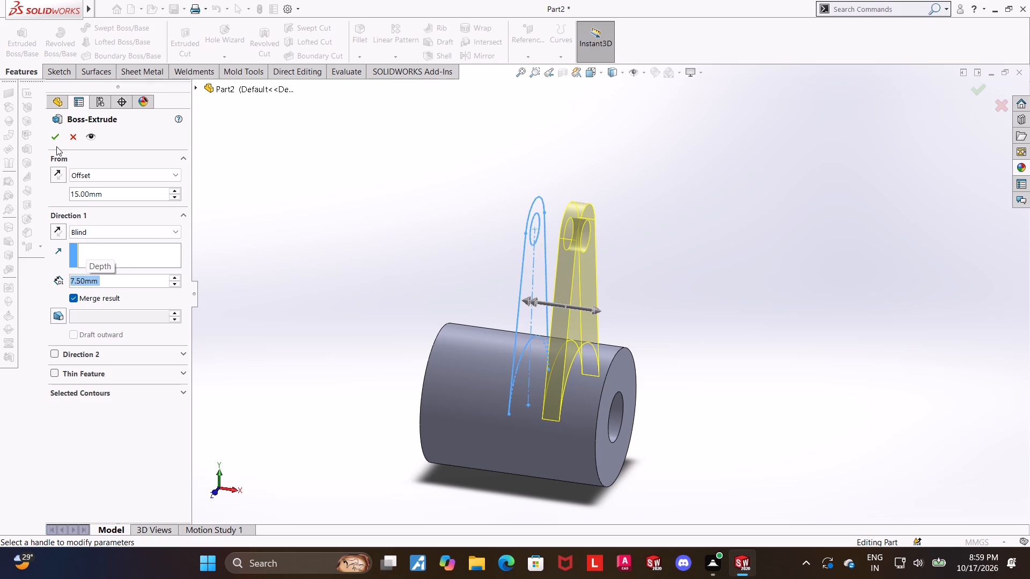
{"action": "left_click", "coordinate": [57, 139]}
{"action": "left_click", "coordinate": [688, 236]}
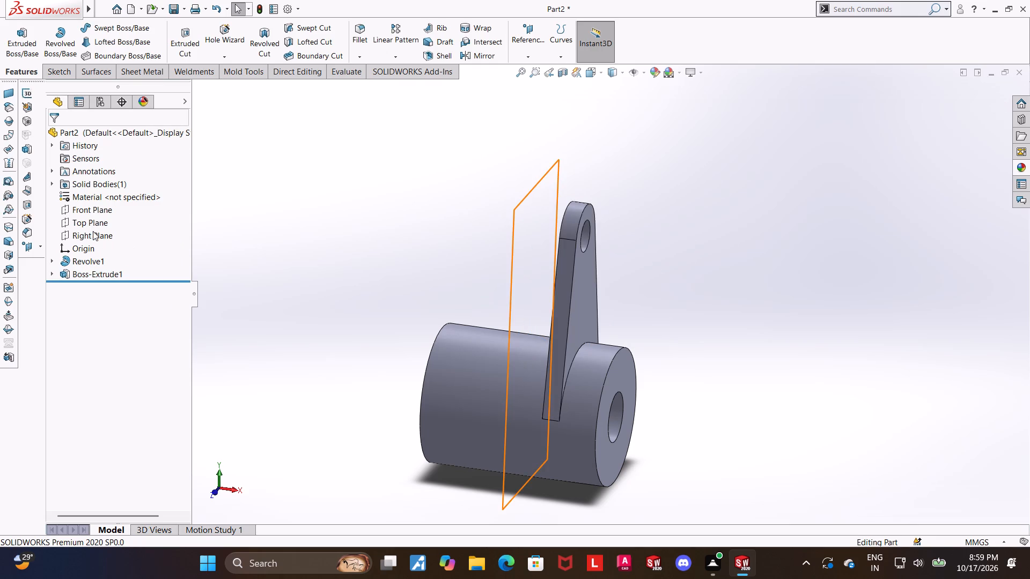
{"action": "left_click", "coordinate": [428, 166]}
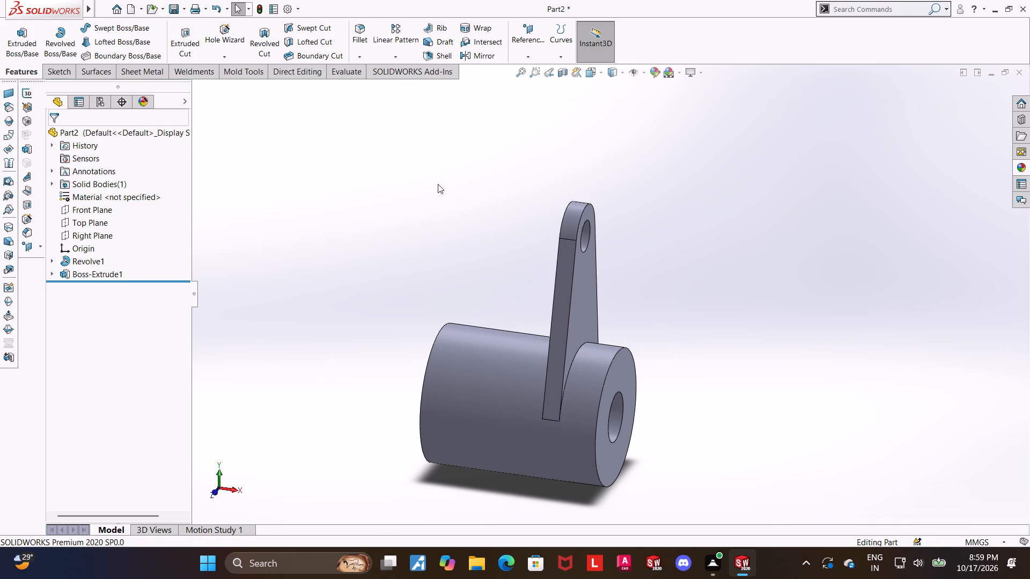
On the arm's outer flat face, sketch a circle concentric with its hole and matching the rounded tip, about 14 mm radius.
{"action": "middle_click_drag", "start_coordinate": [542, 260], "coordinate": [492, 242]}
{"action": "left_click", "coordinate": [529, 280]}
{"action": "left_click", "coordinate": [578, 250]}
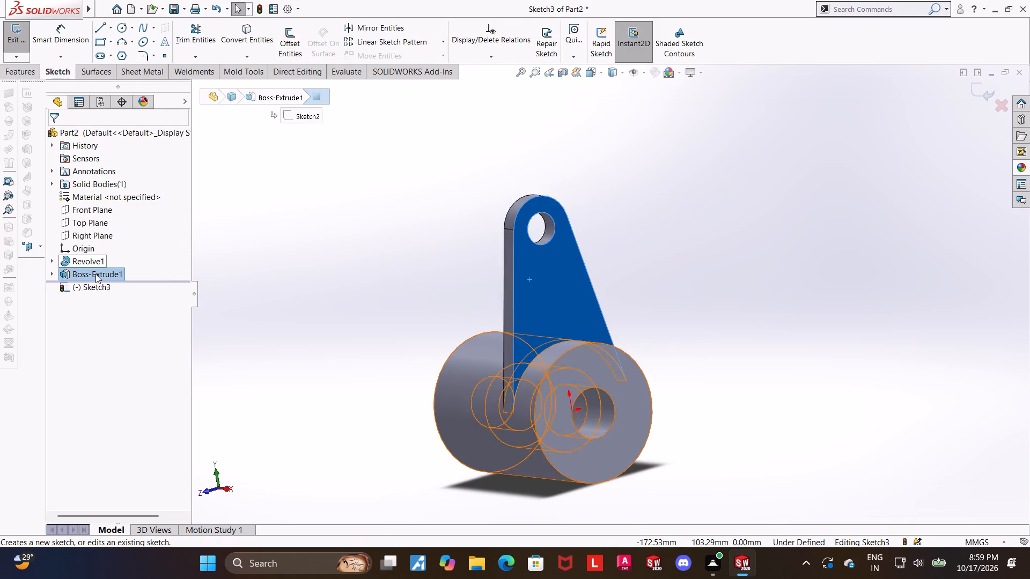
{"action": "left_click", "coordinate": [95, 286]}
{"action": "left_click", "coordinate": [120, 274]}
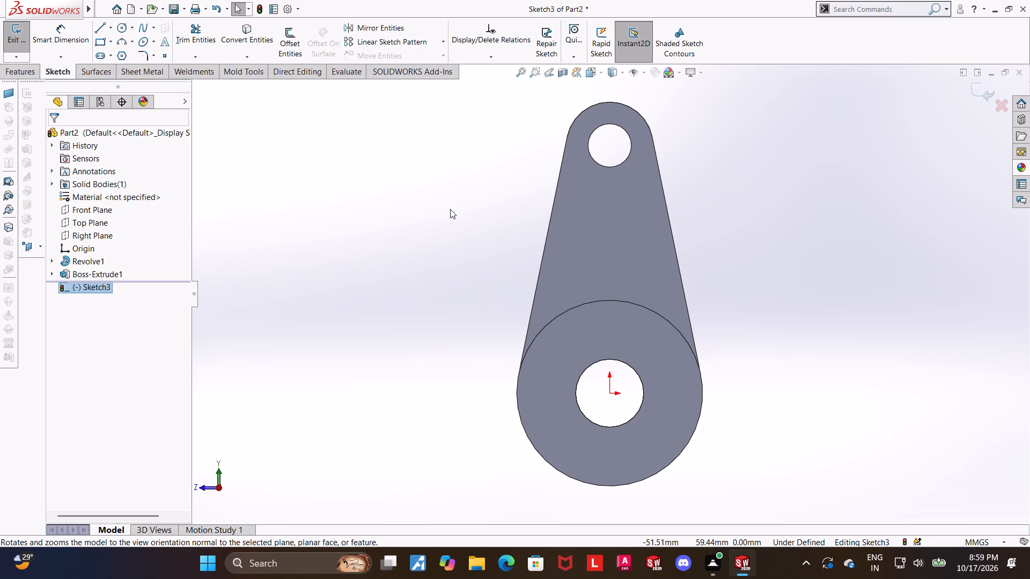
{"action": "scroll", "coordinate": [693, 135], "scroll_direction": "down", "scroll_amount": 3}
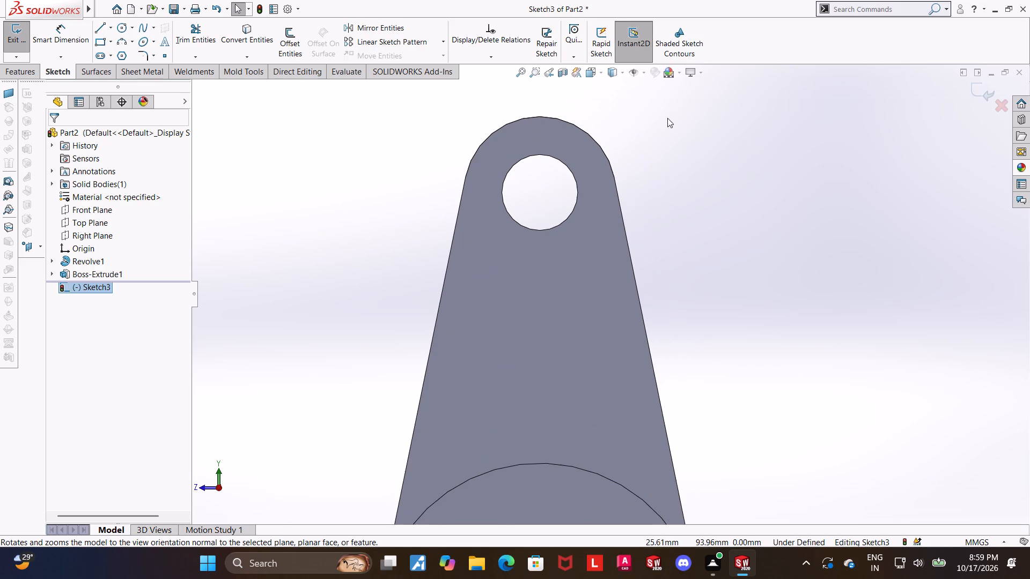
{"action": "left_click", "coordinate": [124, 27]}
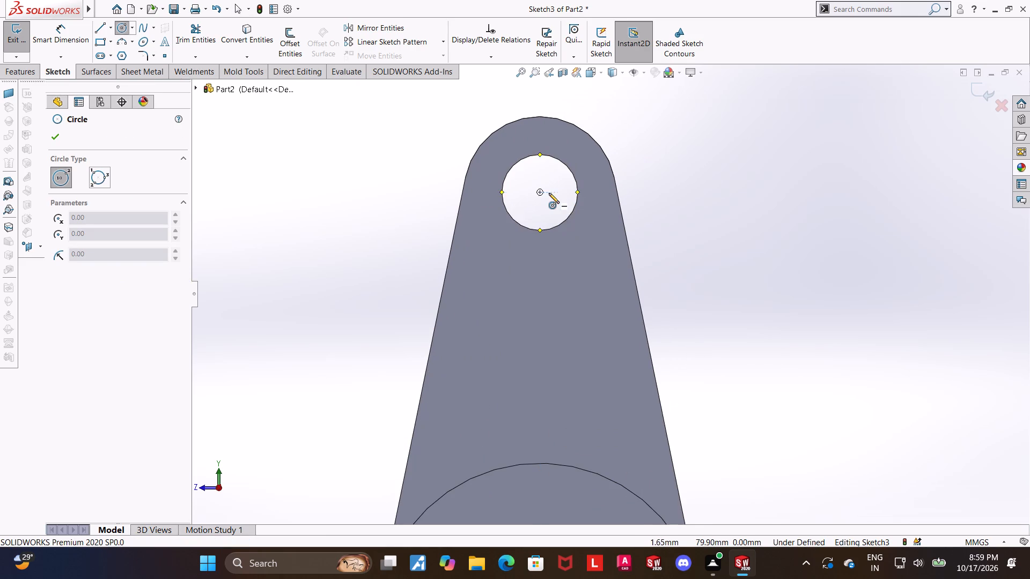
{"action": "left_click", "coordinate": [539, 191]}
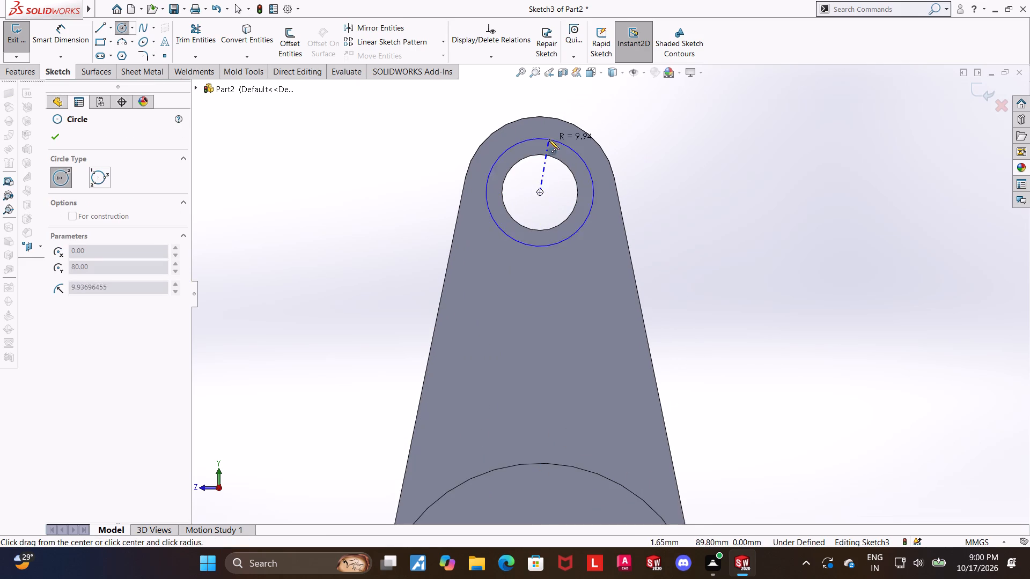
{"action": "left_click", "coordinate": [549, 118]}
{"action": "key", "text": "Escape"}
{"action": "key", "text": "Escape"}
{"action": "key", "text": "Escape"}
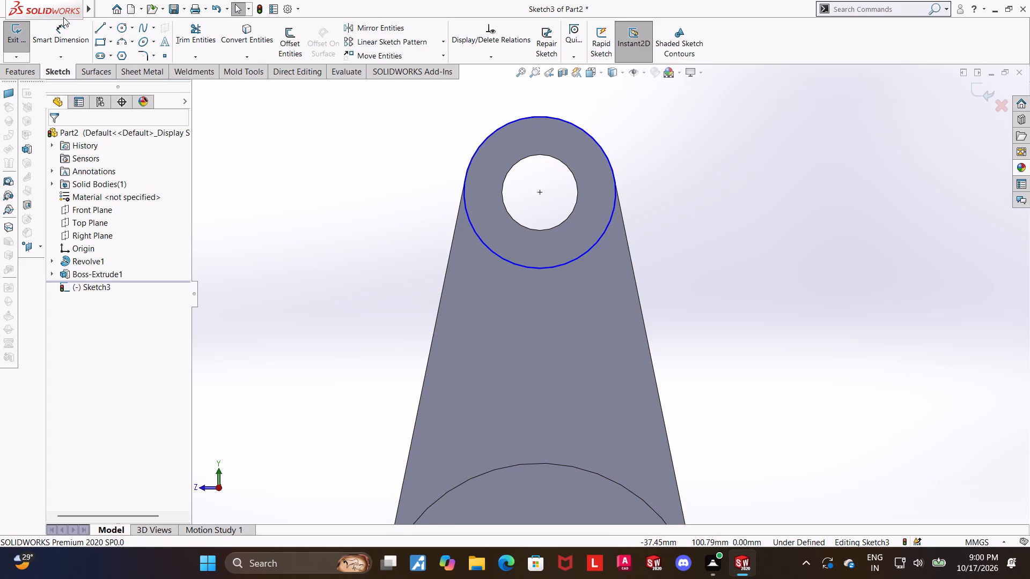
Dimension the new circle's diameter as 28 mm.
{"action": "left_click", "coordinate": [75, 28]}
{"action": "left_click", "coordinate": [533, 116]}
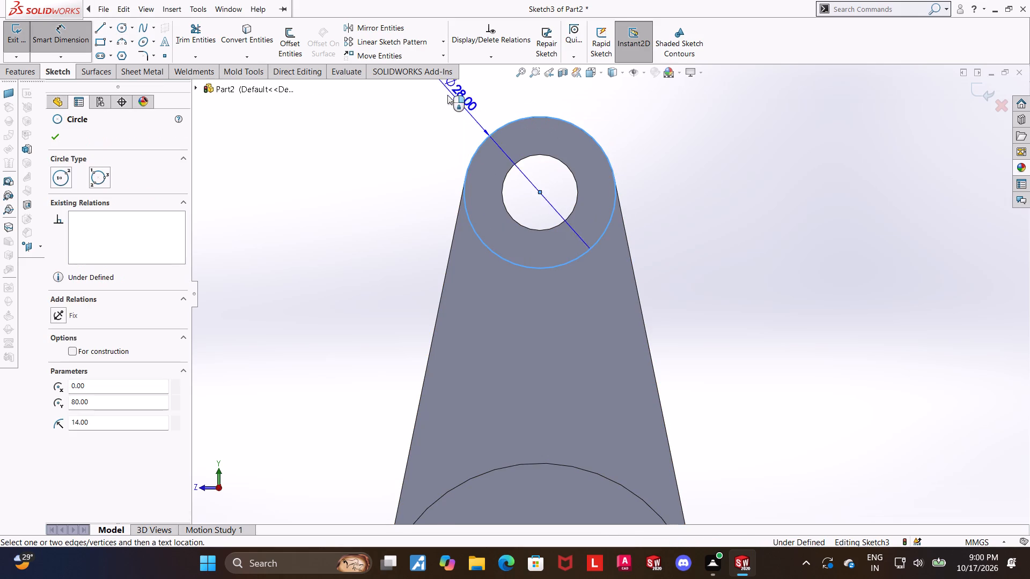
{"action": "left_click", "coordinate": [446, 102]}
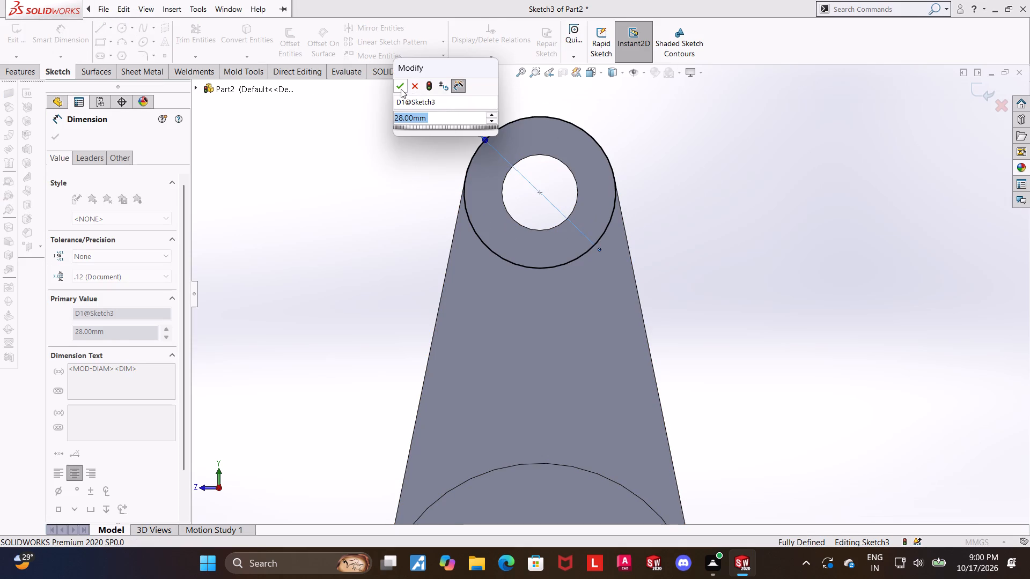
{"action": "left_click", "coordinate": [401, 89]}
{"action": "key", "text": "Escape"}
{"action": "scroll", "coordinate": [342, 152], "scroll_direction": "up", "scroll_amount": 1}
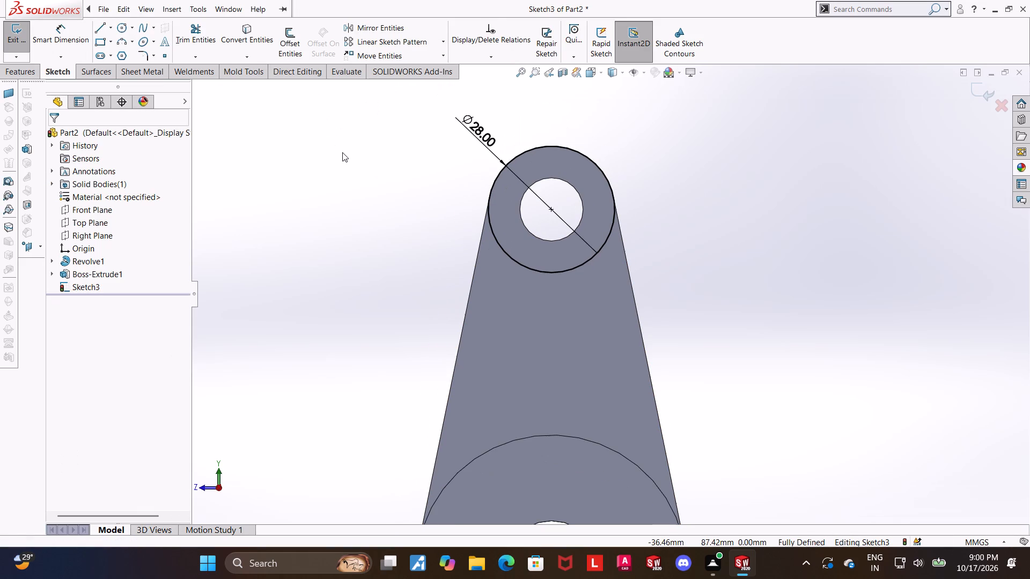
{"action": "left_click", "coordinate": [399, 178]}
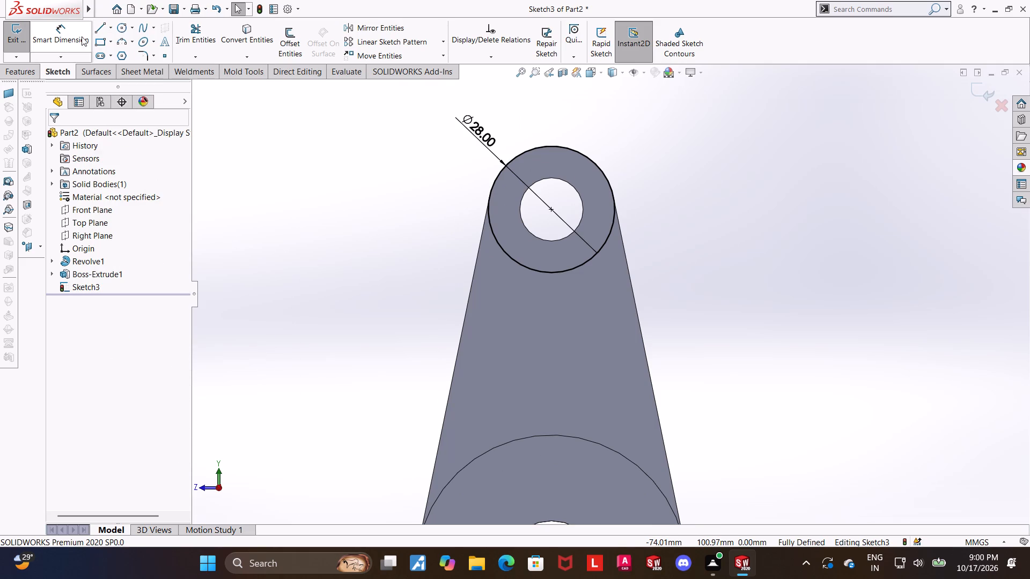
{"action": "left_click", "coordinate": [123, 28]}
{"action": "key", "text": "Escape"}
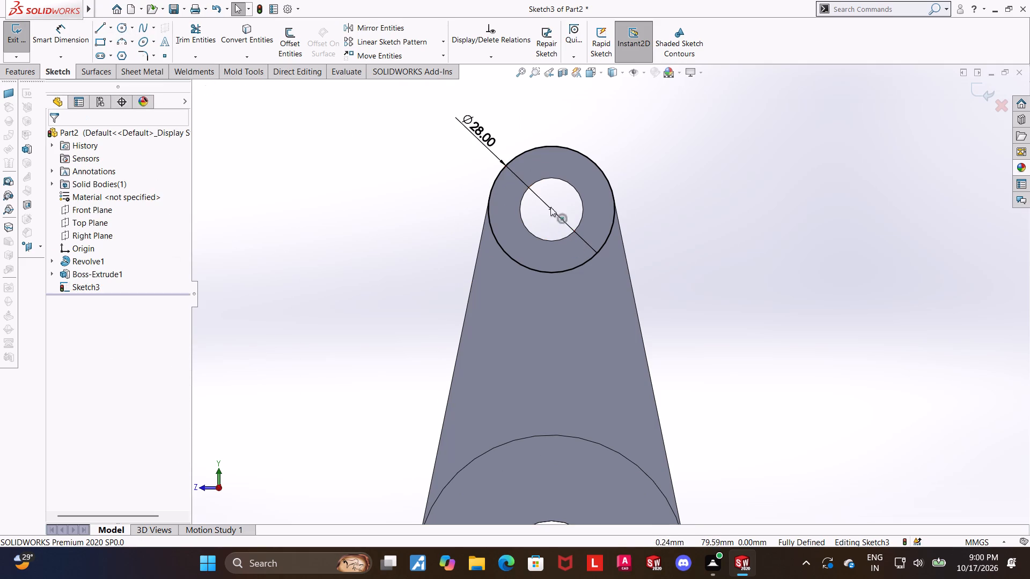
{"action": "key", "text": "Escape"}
Convert the edge of the arm's 14 mm hole into the sketch and exit the sketch.
{"action": "left_click", "coordinate": [245, 34]}
{"action": "left_click", "coordinate": [555, 177]}
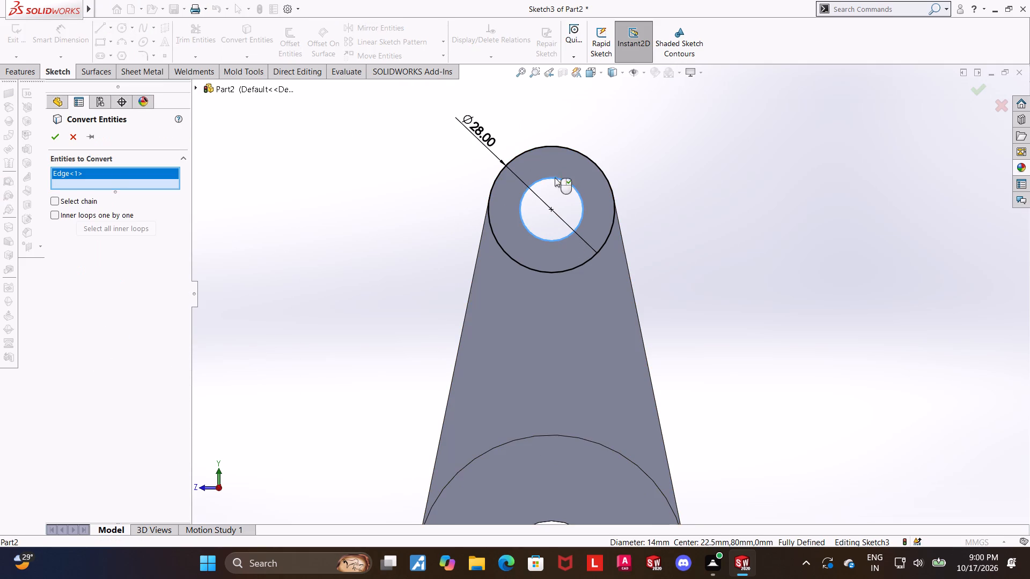
{"action": "left_click", "coordinate": [53, 133]}
{"action": "left_click", "coordinate": [951, 179]}
{"action": "middle_click_drag", "start_coordinate": [877, 181], "coordinate": [903, 211]}
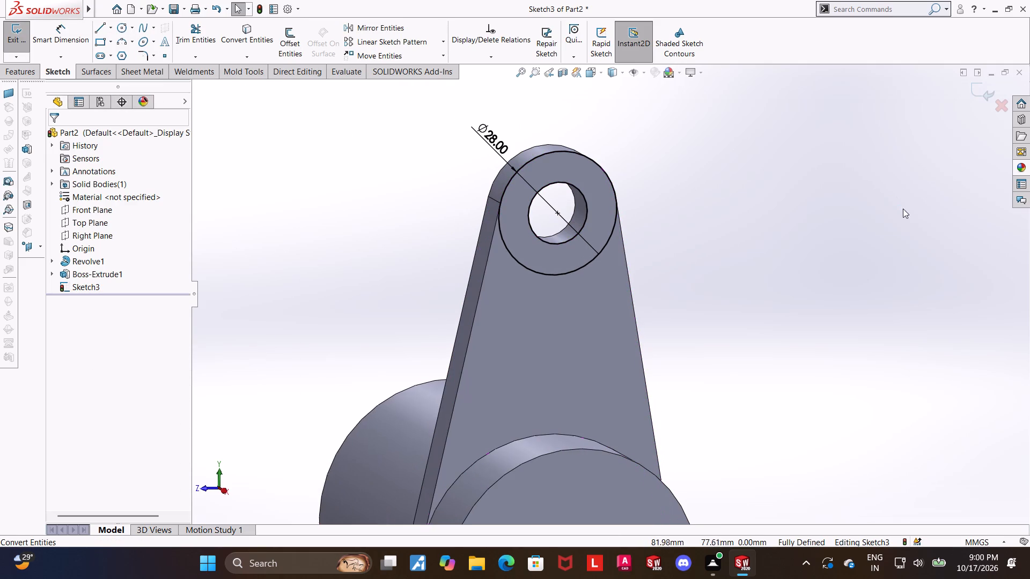
{"action": "left_click", "coordinate": [973, 84]}
Extrude the ring-shaped sketch around the arm's hole 2.5 mm outward as a boss merged with the arm.
{"action": "left_click", "coordinate": [34, 38]}
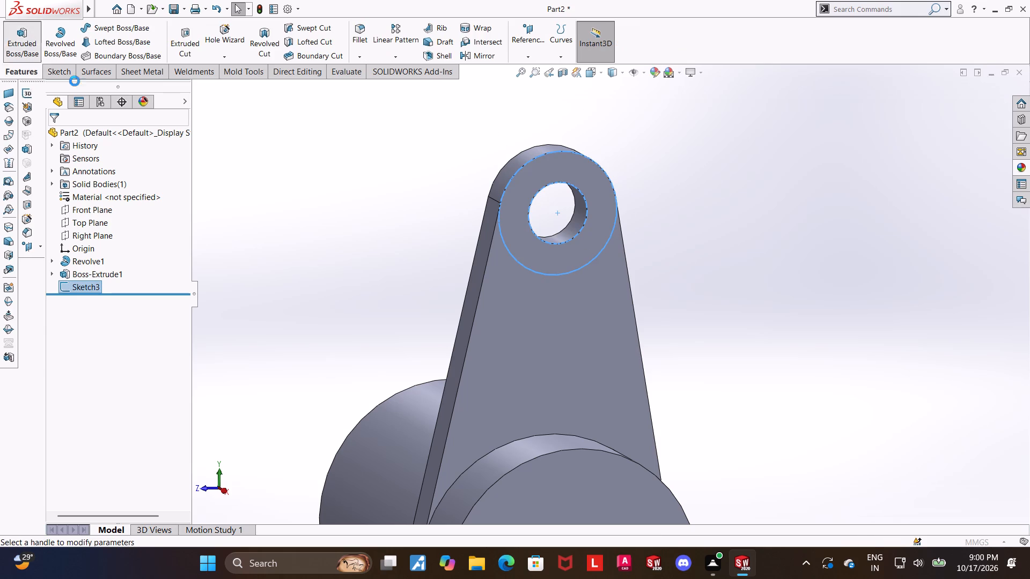
{"action": "type", "text": "2.5"}
{"action": "key", "text": "Return"}
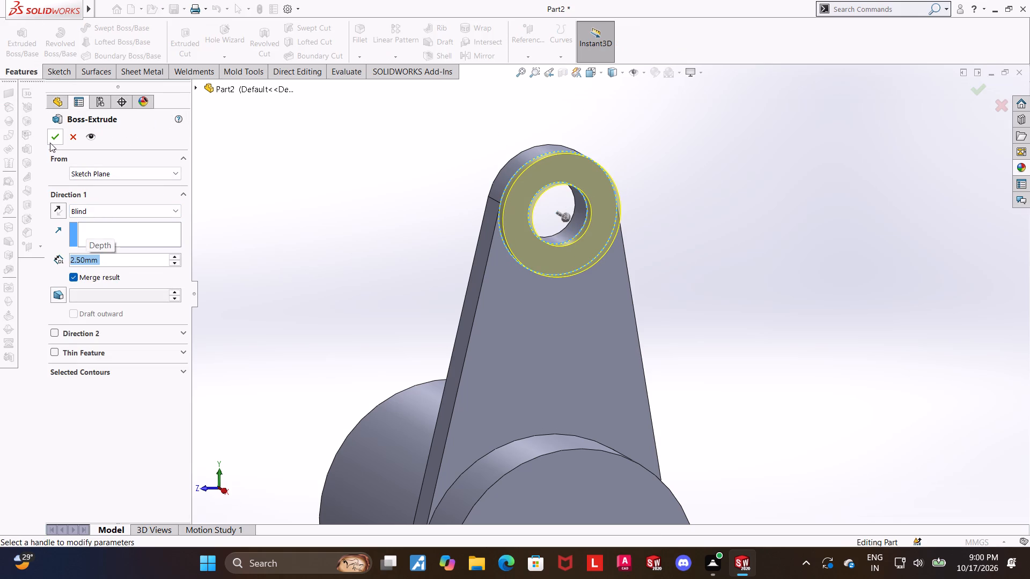
{"action": "left_click", "coordinate": [50, 143]}
{"action": "scroll", "coordinate": [332, 224], "scroll_direction": "up", "scroll_amount": 2}
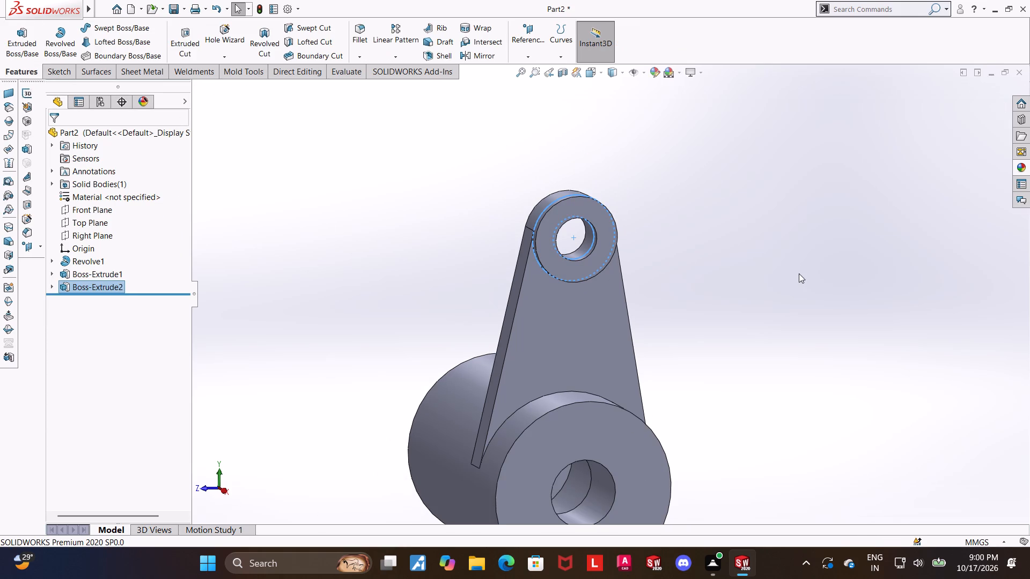
{"action": "left_click", "coordinate": [799, 273]}
Examine the arm, its raised ring and the hollow cylinder from several angles.
{"action": "middle_click_drag", "start_coordinate": [592, 261], "coordinate": [673, 242]}
{"action": "scroll", "coordinate": [668, 242], "scroll_direction": "up", "scroll_amount": 1}
{"action": "middle_click_drag", "start_coordinate": [660, 254], "coordinate": [629, 266]}
{"action": "scroll", "coordinate": [616, 259], "scroll_direction": "down", "scroll_amount": 3}
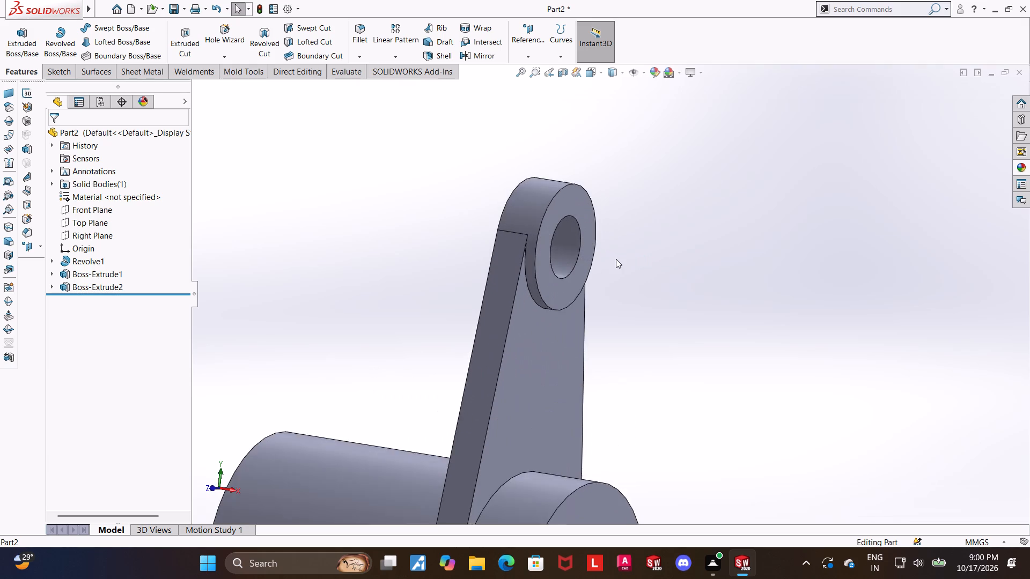
{"action": "middle_click_drag", "start_coordinate": [617, 262], "coordinate": [605, 239]}
{"action": "left_click", "coordinate": [664, 245]}
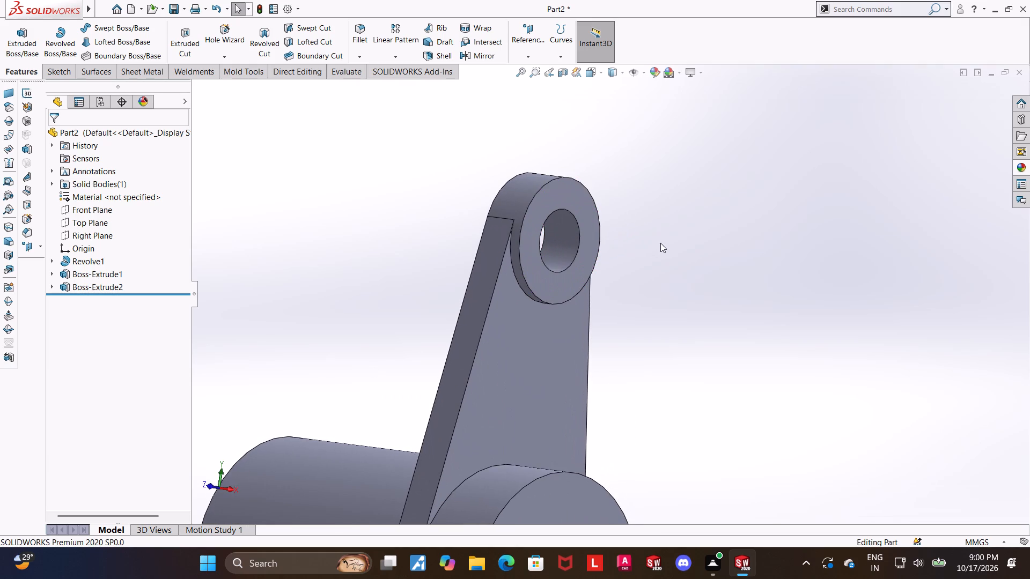
{"action": "scroll", "coordinate": [583, 209], "scroll_direction": "down", "scroll_amount": 2}
{"action": "middle_click_drag", "start_coordinate": [622, 228], "coordinate": [619, 235]}
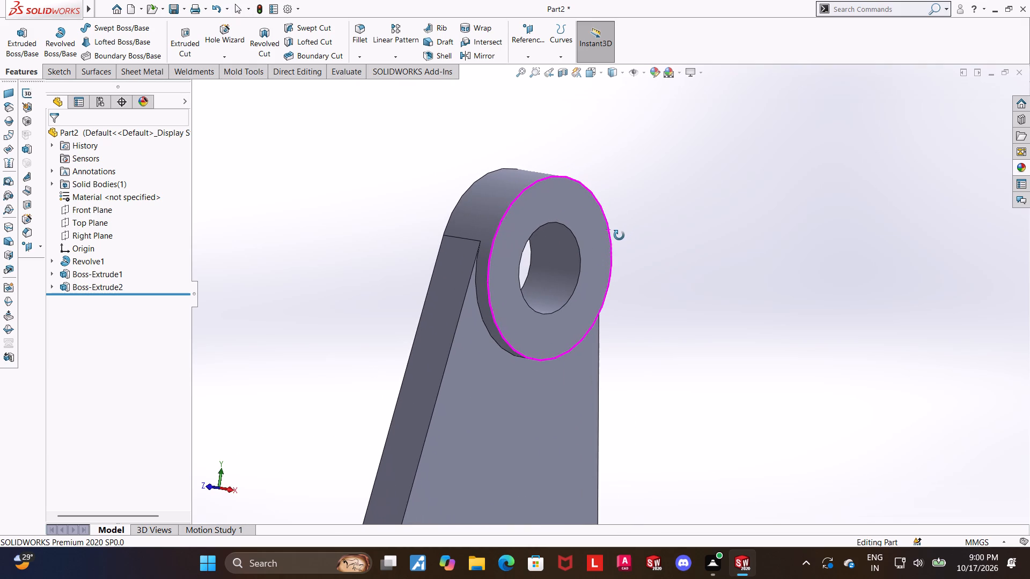
{"action": "middle_click_drag", "start_coordinate": [619, 235], "coordinate": [618, 235]}
{"action": "scroll", "coordinate": [694, 278], "scroll_direction": "up", "scroll_amount": 6}
{"action": "scroll", "coordinate": [692, 300], "scroll_direction": "down", "scroll_amount": 1}
{"action": "middle_click_drag", "start_coordinate": [683, 313], "coordinate": [674, 314]}
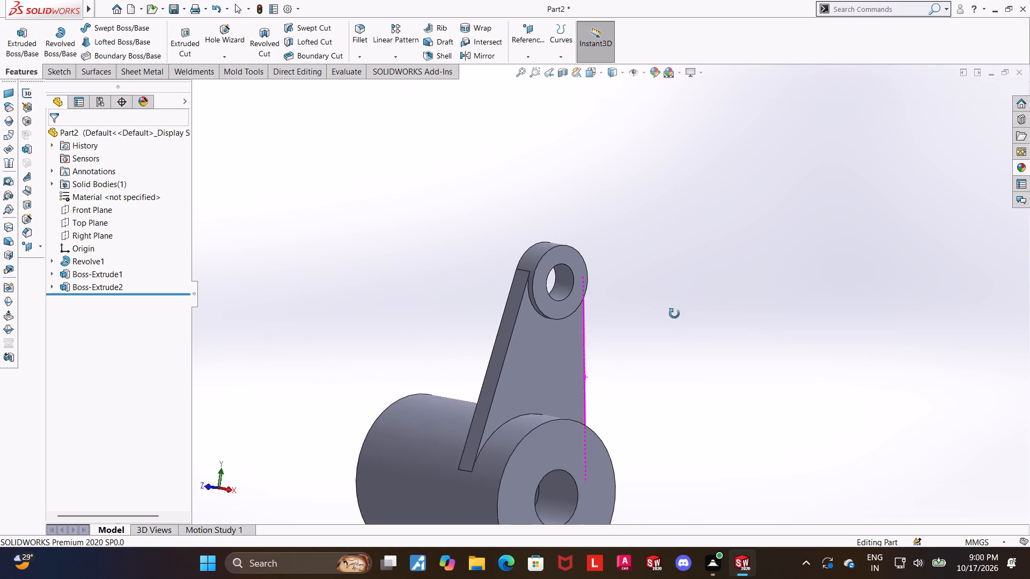
{"action": "middle_click_drag", "start_coordinate": [674, 314], "coordinate": [664, 313]}
{"action": "middle_click_drag", "start_coordinate": [646, 288], "coordinate": [647, 307]}
{"action": "scroll", "coordinate": [533, 297], "scroll_direction": "down", "scroll_amount": 1}
{"action": "middle_click_drag", "start_coordinate": [533, 300], "coordinate": [534, 320]}
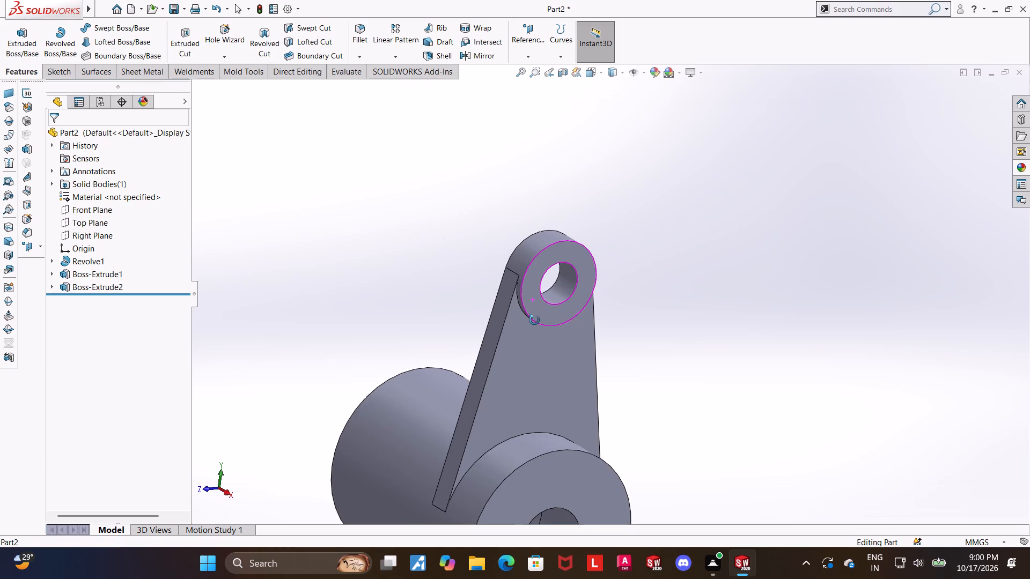
{"action": "middle_click_drag", "start_coordinate": [534, 320], "coordinate": [513, 336]}
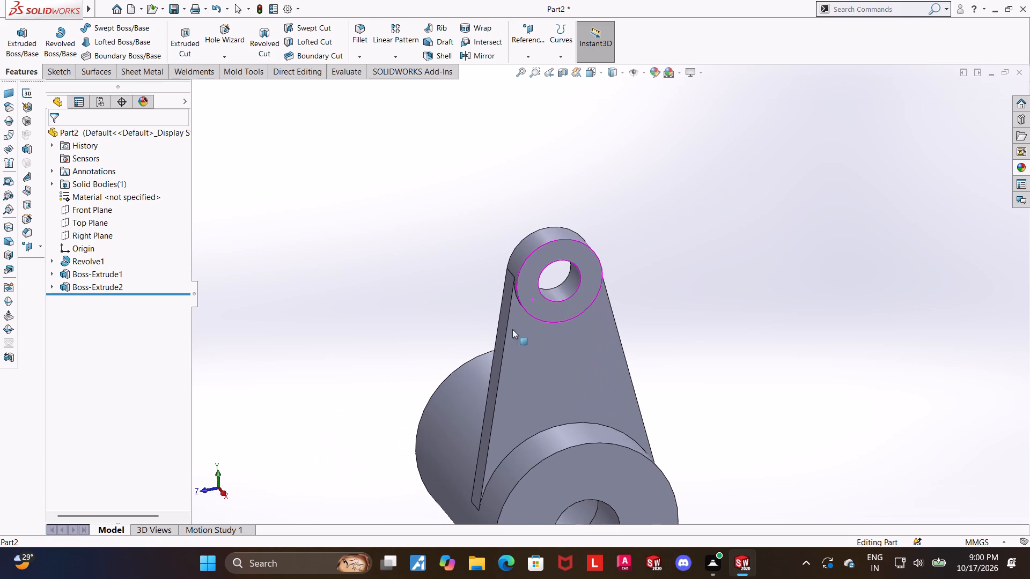
{"action": "middle_click_drag", "start_coordinate": [712, 283], "coordinate": [734, 251]}
{"action": "scroll", "coordinate": [720, 258], "scroll_direction": "up", "scroll_amount": 2}
{"action": "scroll", "coordinate": [622, 329], "scroll_direction": "down", "scroll_amount": 2}
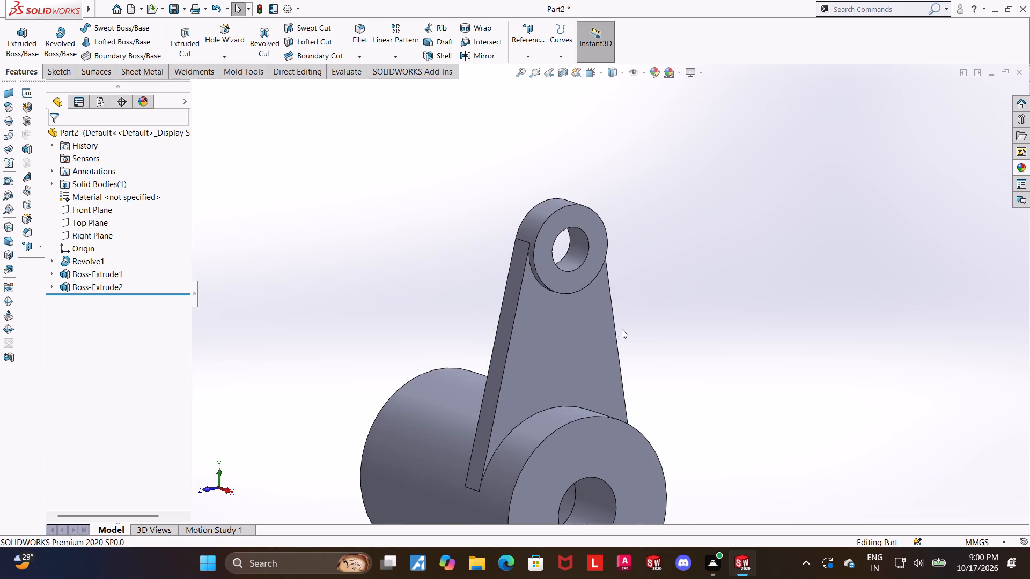
{"action": "left_click", "coordinate": [813, 324]}
{"action": "middle_click_drag", "start_coordinate": [759, 323], "coordinate": [751, 335]}
Mirror the tapered arm and its raised ring, Boss-Extrude1 and Boss-Extrude2, about the Right Plane.
{"action": "left_click", "coordinate": [475, 56]}
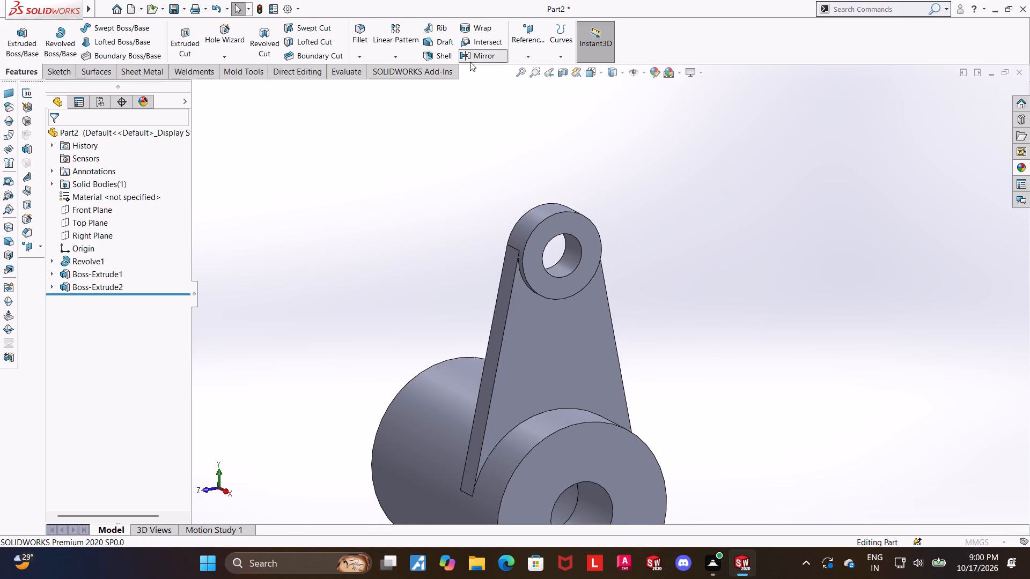
{"action": "left_click", "coordinate": [198, 87]}
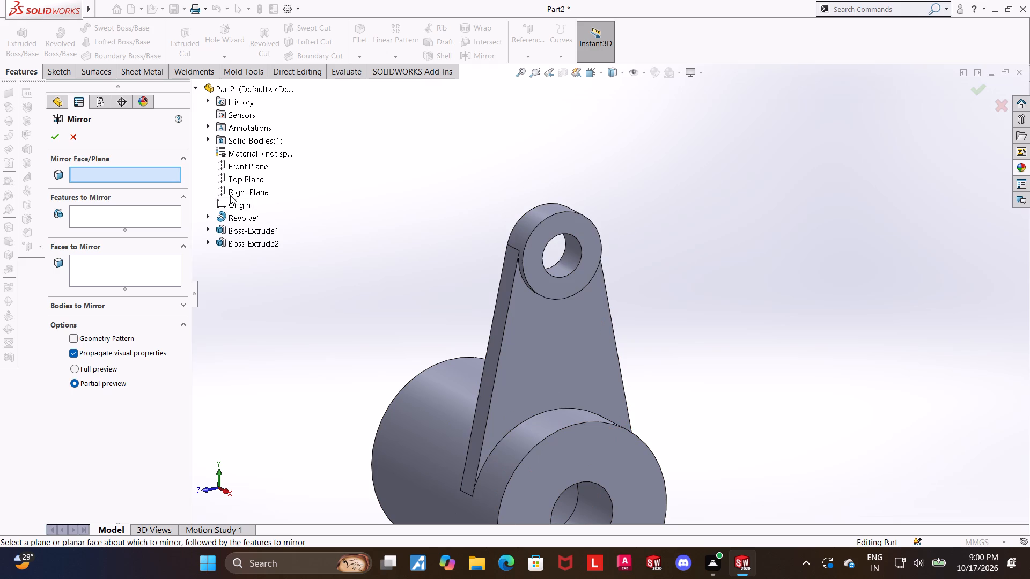
{"action": "left_click", "coordinate": [230, 194]}
{"action": "middle_click_drag", "start_coordinate": [892, 240], "coordinate": [945, 249]}
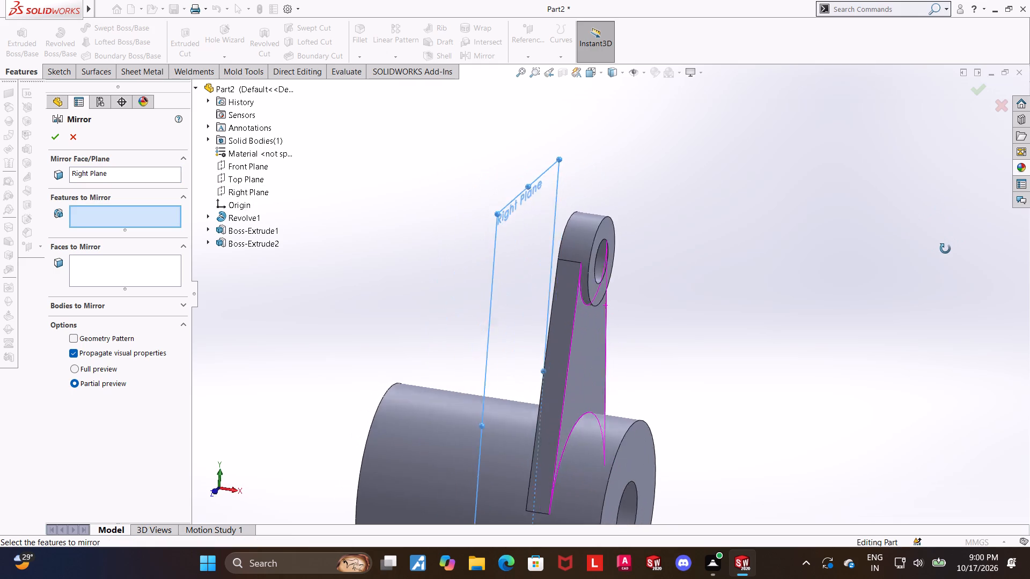
{"action": "middle_click_drag", "start_coordinate": [945, 249], "coordinate": [949, 251]}
{"action": "scroll", "coordinate": [805, 227], "scroll_direction": "up", "scroll_amount": 1}
{"action": "middle_click_drag", "start_coordinate": [793, 236], "coordinate": [769, 241]}
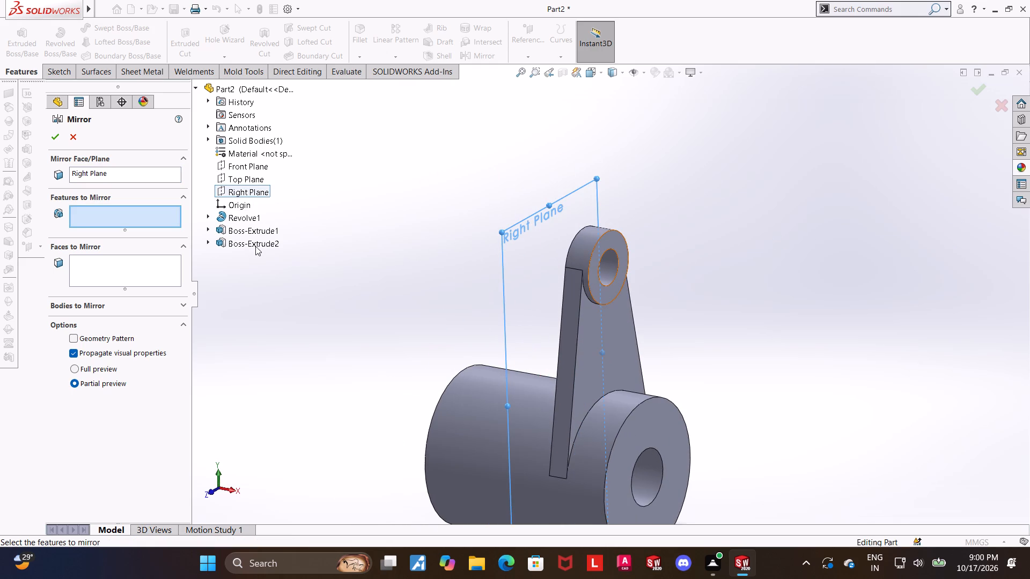
{"action": "left_click", "coordinate": [255, 246]}
{"action": "left_click", "coordinate": [244, 229]}
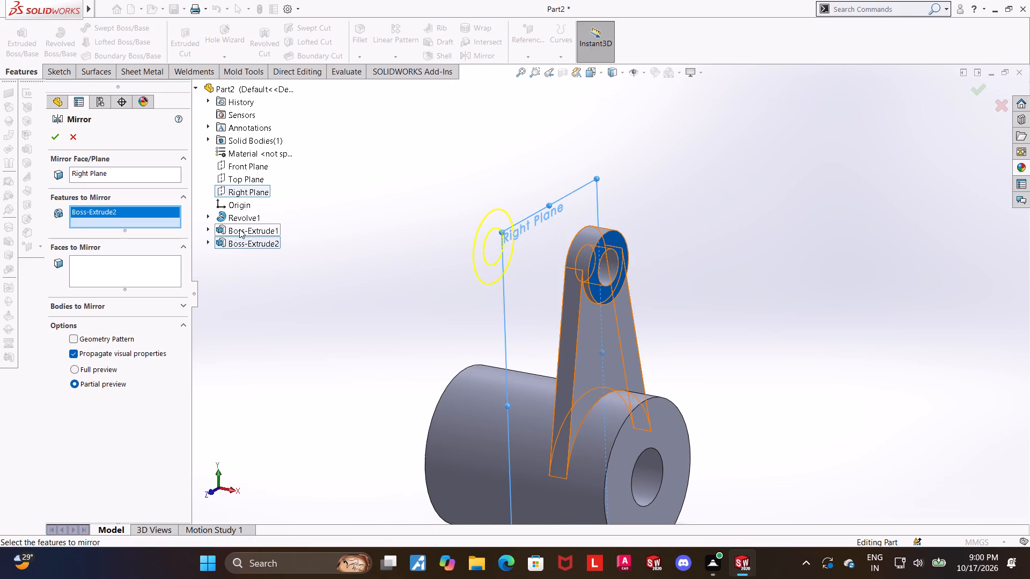
{"action": "double_click", "coordinate": [235, 229]}
{"action": "left_click", "coordinate": [59, 140]}
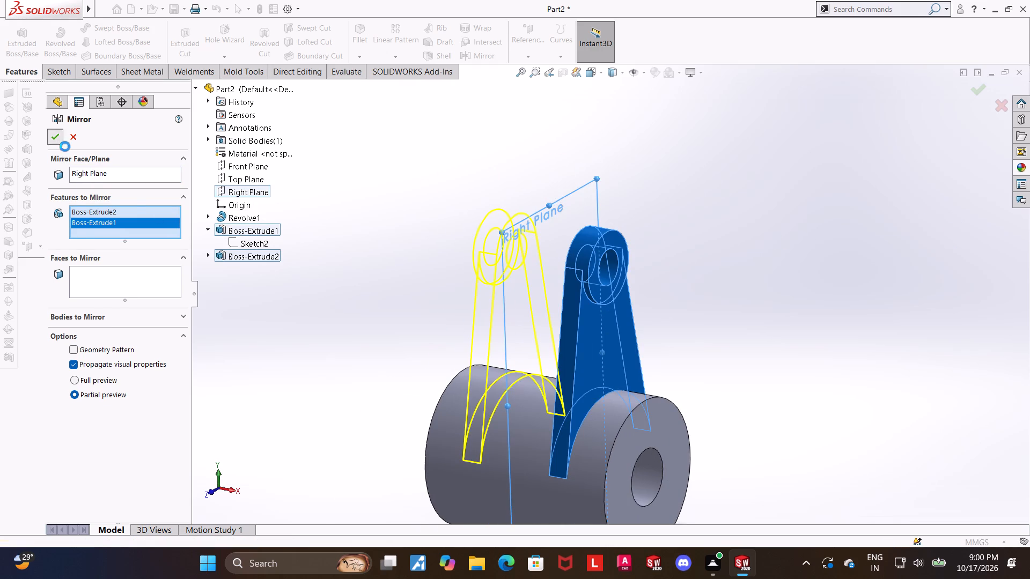
{"action": "left_click", "coordinate": [670, 269]}
Start a new sketch on the Front Plane and view it face-on.
{"action": "scroll", "coordinate": [677, 285], "scroll_direction": "up", "scroll_amount": 2}
{"action": "middle_click_drag", "start_coordinate": [674, 293], "coordinate": [703, 301]}
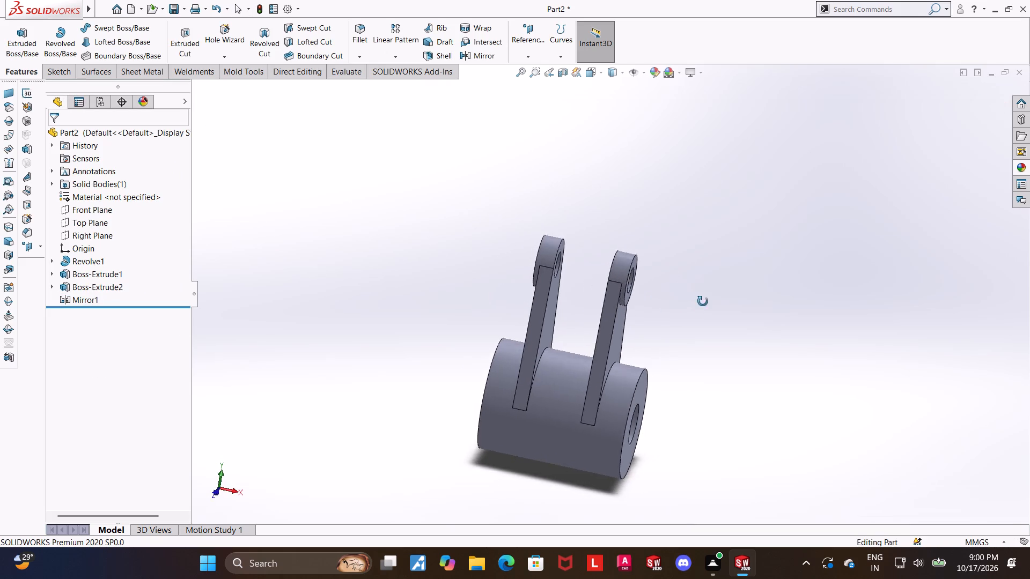
{"action": "middle_click_drag", "start_coordinate": [703, 301], "coordinate": [716, 271]}
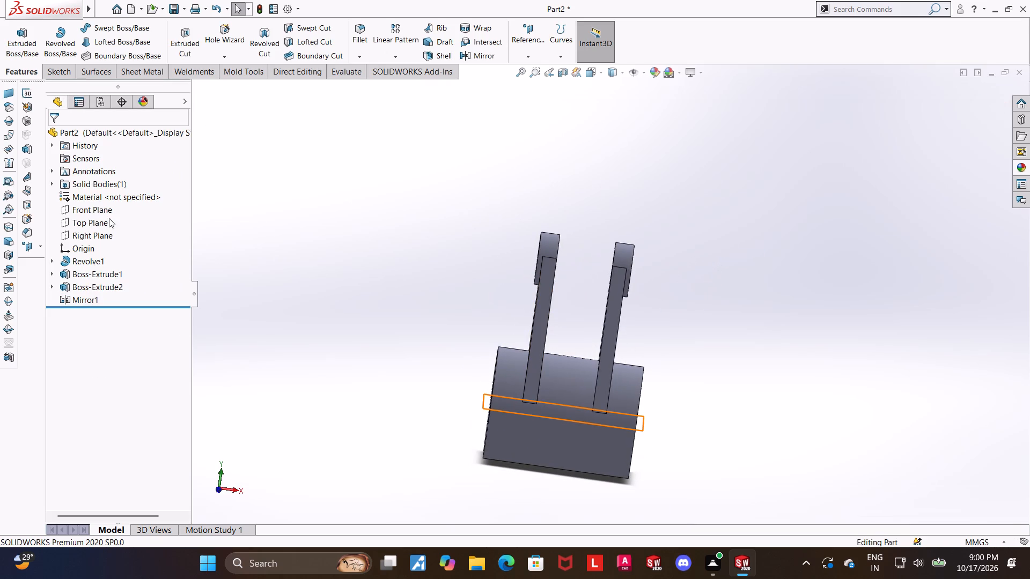
{"action": "left_click", "coordinate": [103, 213]}
{"action": "middle_click_drag", "start_coordinate": [813, 302], "coordinate": [866, 329]}
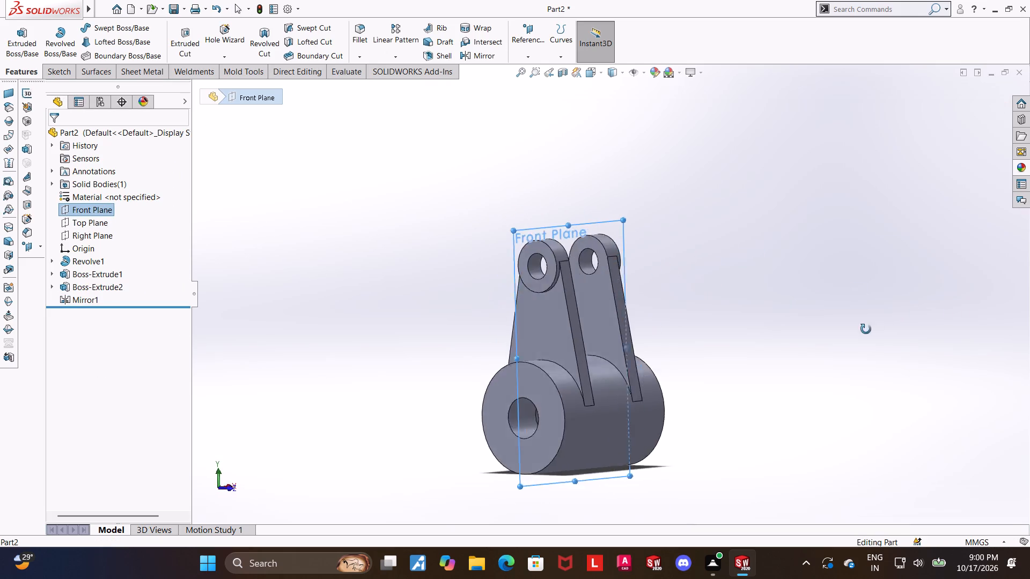
{"action": "middle_click_drag", "start_coordinate": [866, 329], "coordinate": [835, 358]}
{"action": "left_click", "coordinate": [86, 210]}
{"action": "left_click", "coordinate": [93, 197]}
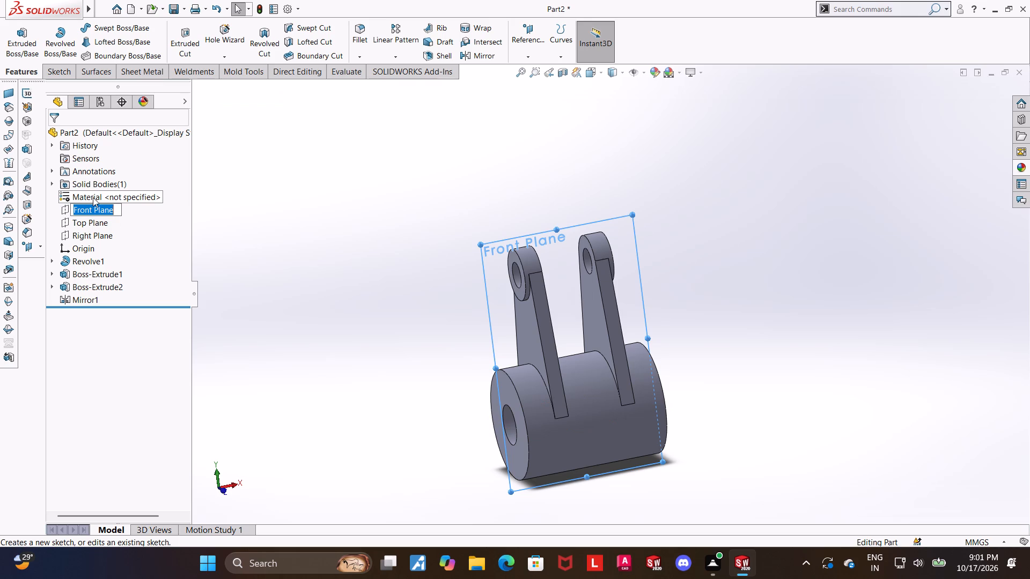
{"action": "left_click", "coordinate": [404, 234]}
{"action": "left_click", "coordinate": [89, 208]}
{"action": "left_click", "coordinate": [96, 194]}
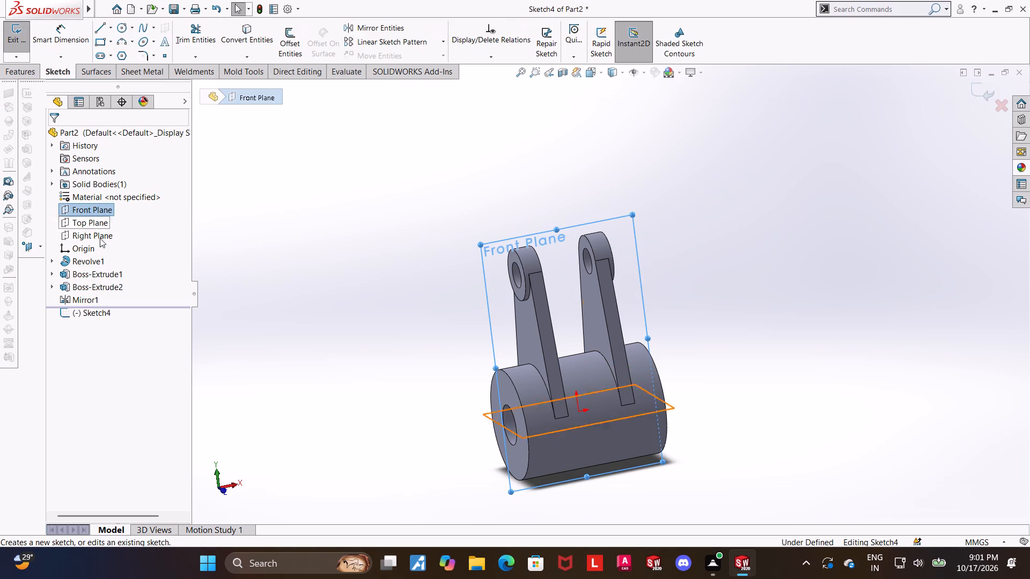
{"action": "left_click", "coordinate": [92, 314]}
{"action": "left_click", "coordinate": [122, 295]}
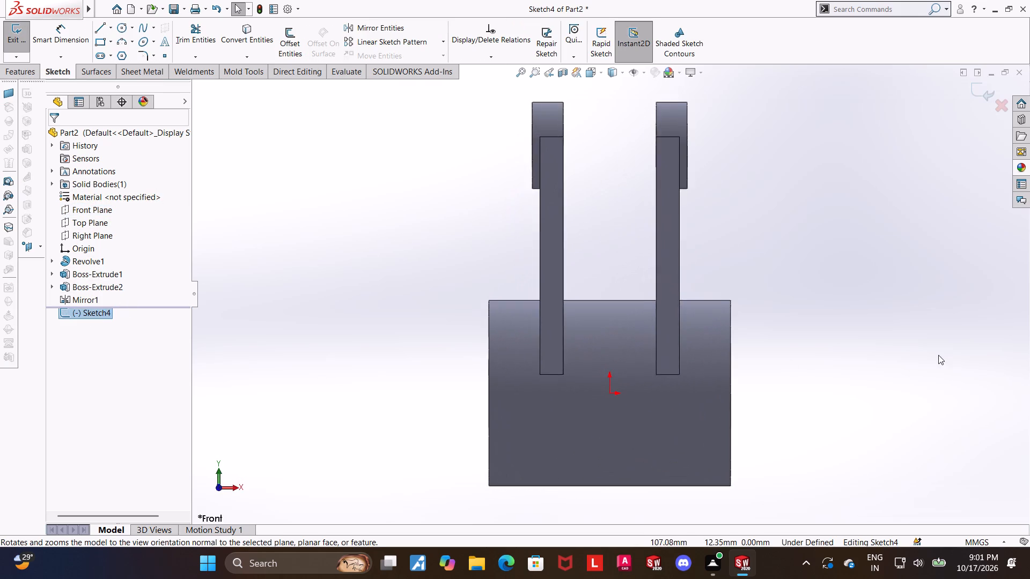
Sketch a horizontal line about 30 mm long spanning the gap between the inner faces of the two arms.
{"action": "scroll", "coordinate": [938, 355], "scroll_direction": "up", "scroll_amount": 2}
{"action": "scroll", "coordinate": [836, 269], "scroll_direction": "down", "scroll_amount": 1}
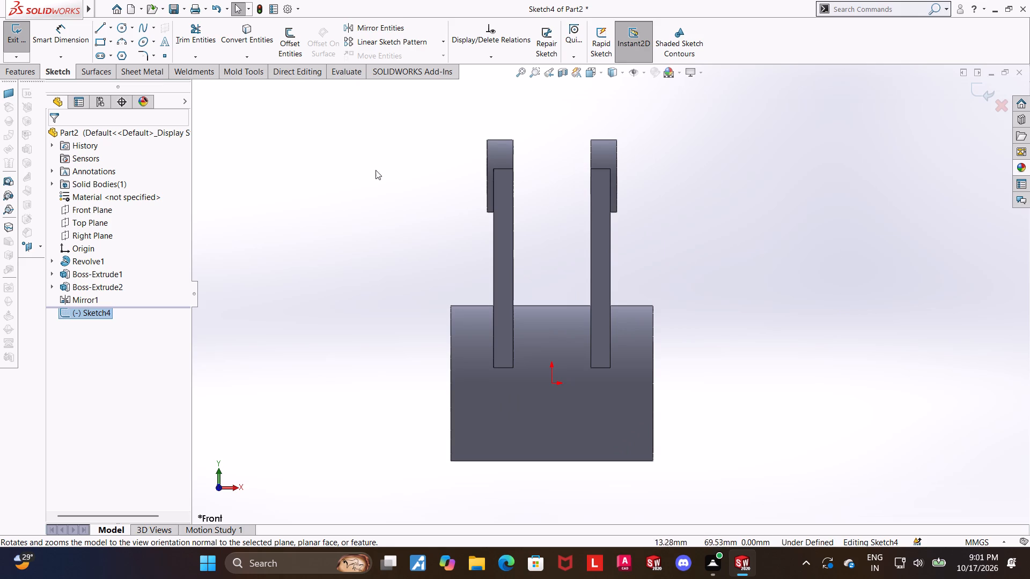
{"action": "left_click", "coordinate": [98, 28]}
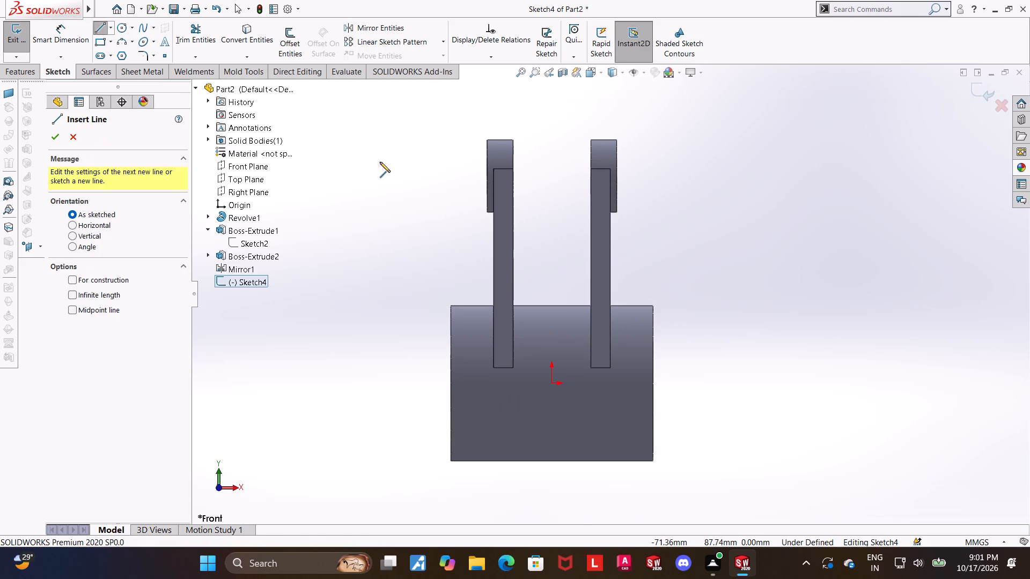
{"action": "left_click", "coordinate": [516, 235]}
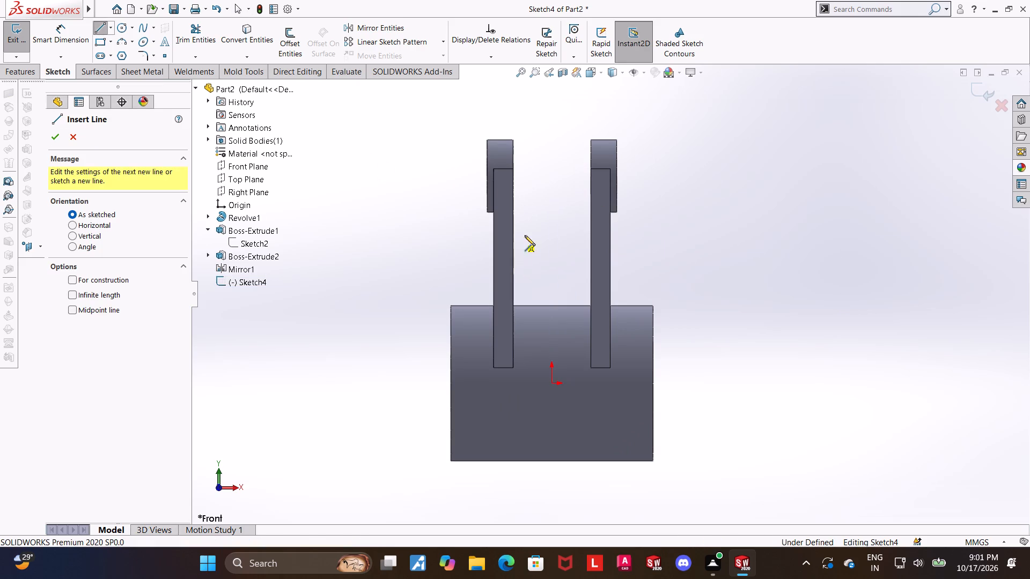
{"action": "left_click", "coordinate": [590, 234]}
{"action": "key", "text": "Escape"}
{"action": "key", "text": "Escape"}
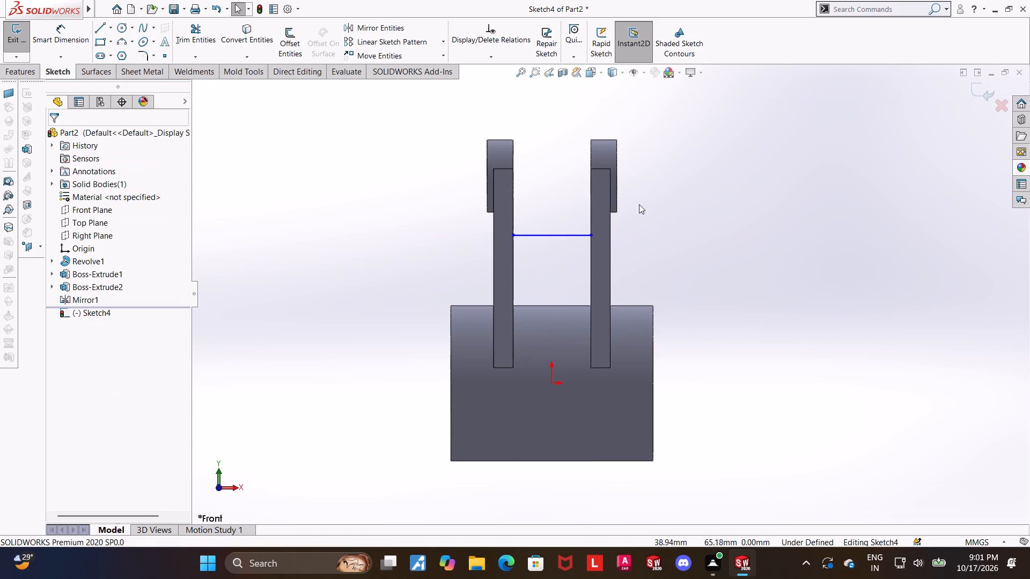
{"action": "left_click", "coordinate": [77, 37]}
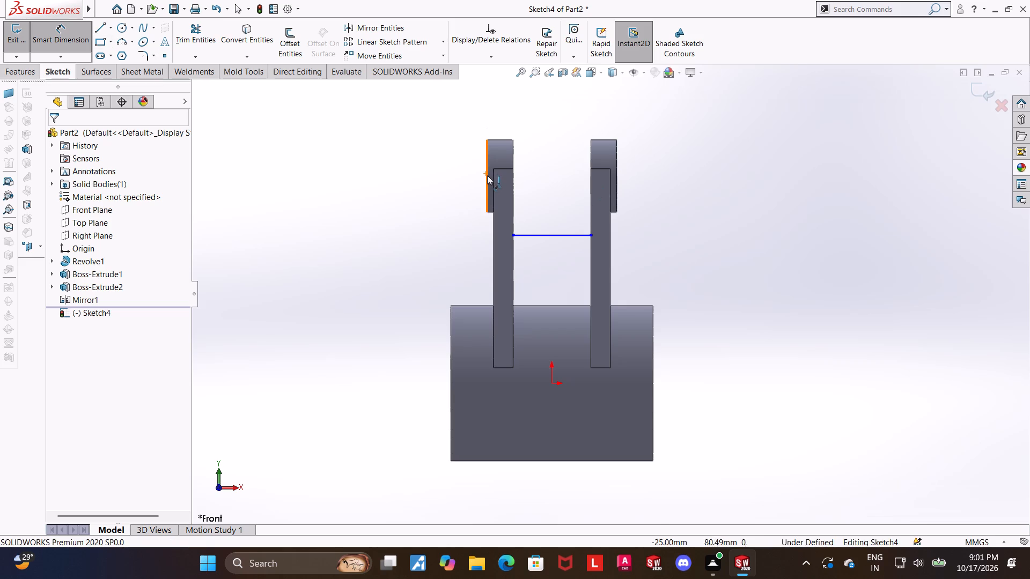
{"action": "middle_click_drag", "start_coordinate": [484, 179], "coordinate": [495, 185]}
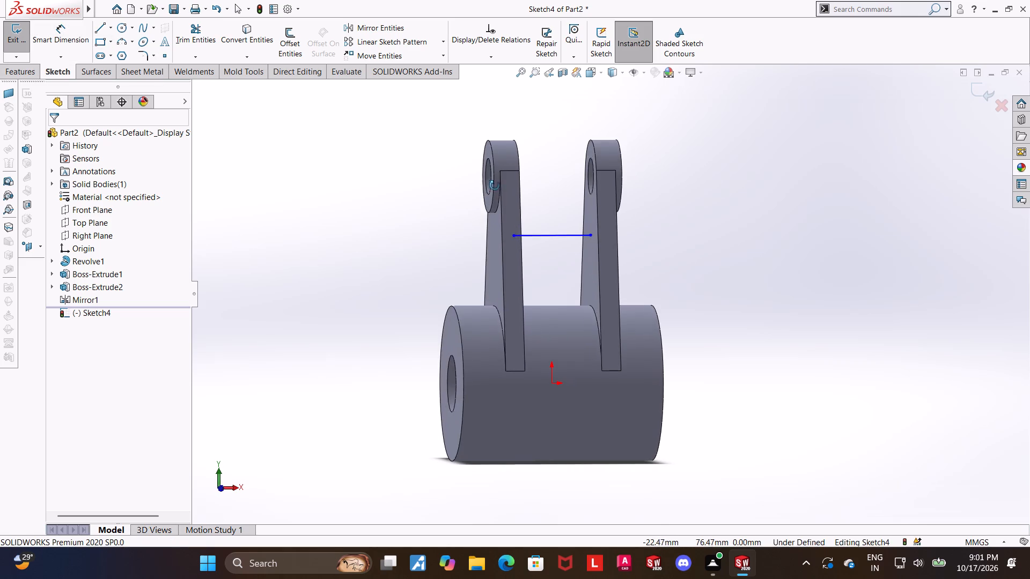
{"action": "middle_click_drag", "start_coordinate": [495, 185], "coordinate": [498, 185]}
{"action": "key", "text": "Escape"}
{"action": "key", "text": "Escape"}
Switch the model's display style to wireframe so hidden edges can be used in the sketch.
{"action": "left_click", "coordinate": [619, 71]}
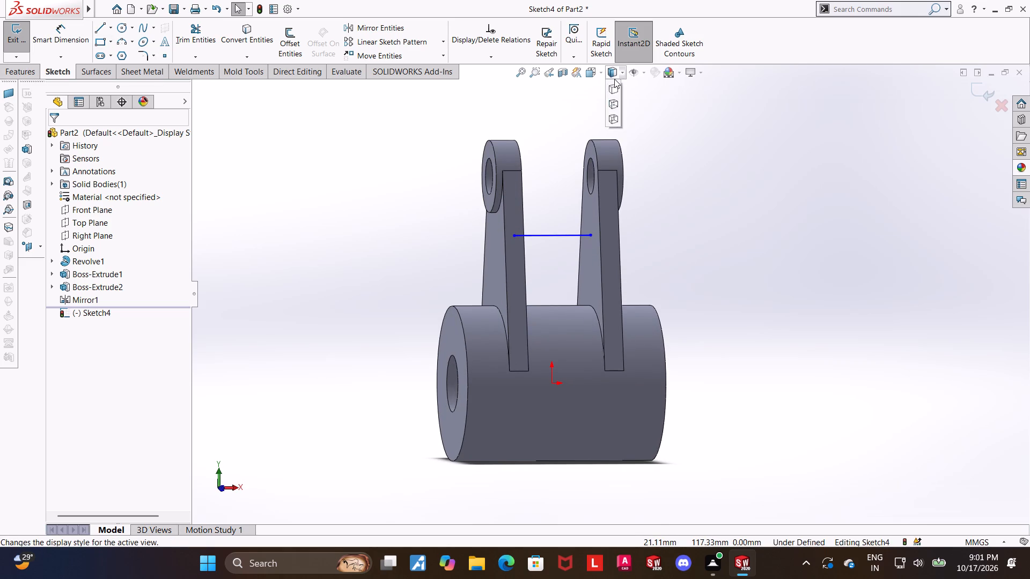
{"action": "left_click", "coordinate": [618, 148]}
{"action": "key", "text": "Escape"}
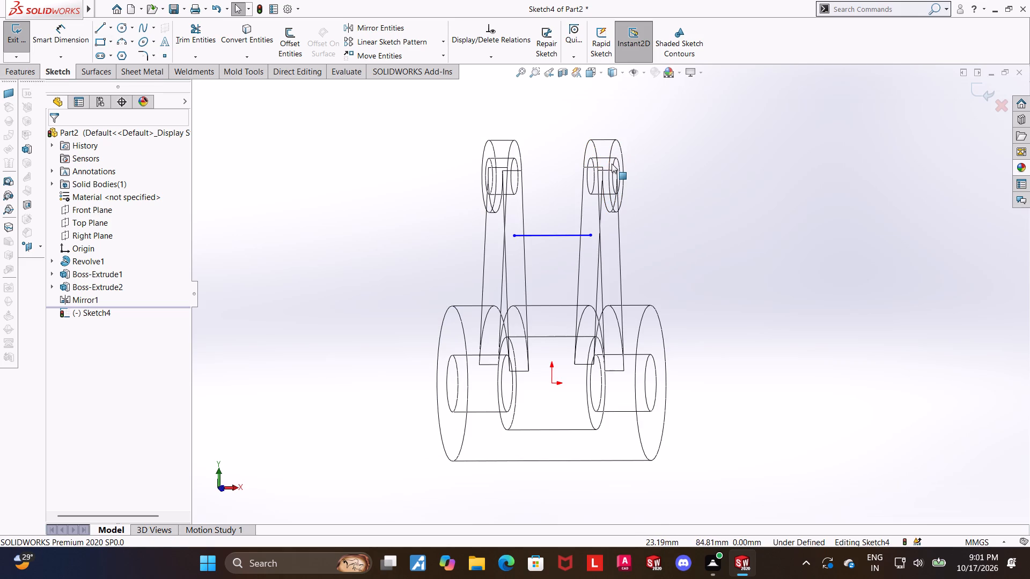
{"action": "left_click", "coordinate": [598, 67]}
{"action": "left_click", "coordinate": [524, 292]}
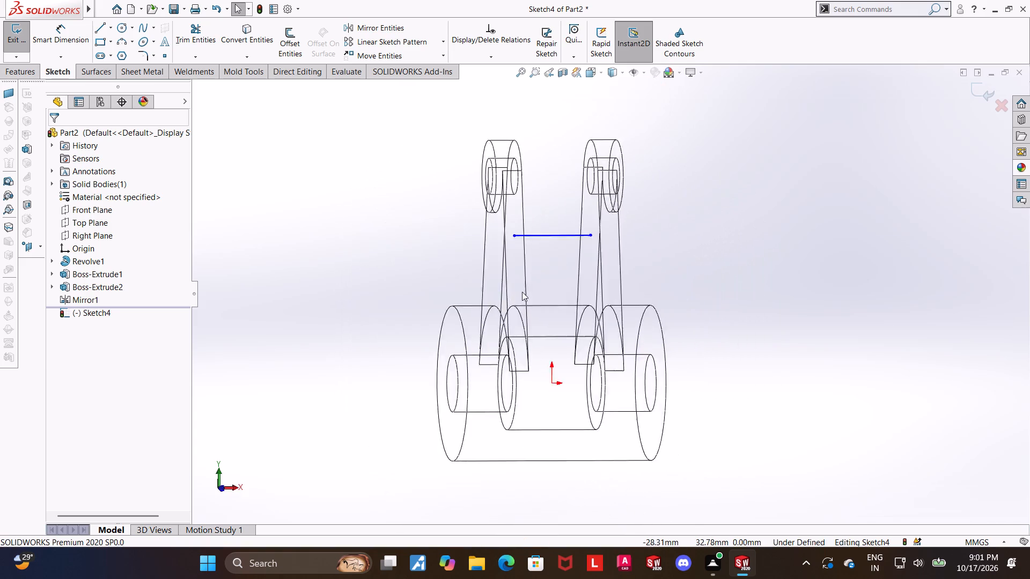
{"action": "scroll", "coordinate": [768, 236], "scroll_direction": "down", "scroll_amount": 1}
{"action": "scroll", "coordinate": [713, 146], "scroll_direction": "up", "scroll_amount": 2}
{"action": "scroll", "coordinate": [705, 136], "scroll_direction": "down", "scroll_amount": 2}
{"action": "key", "text": "Escape"}
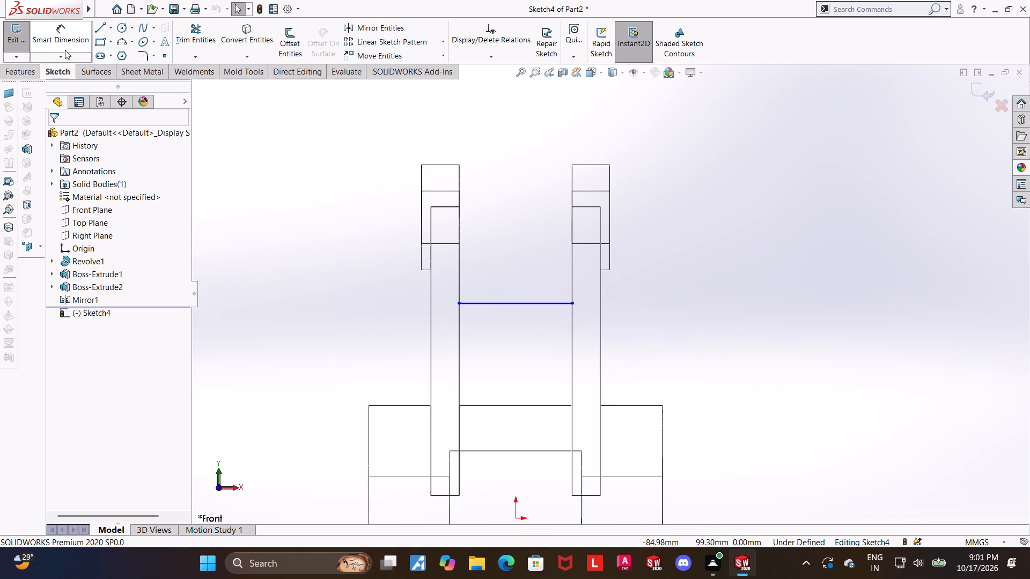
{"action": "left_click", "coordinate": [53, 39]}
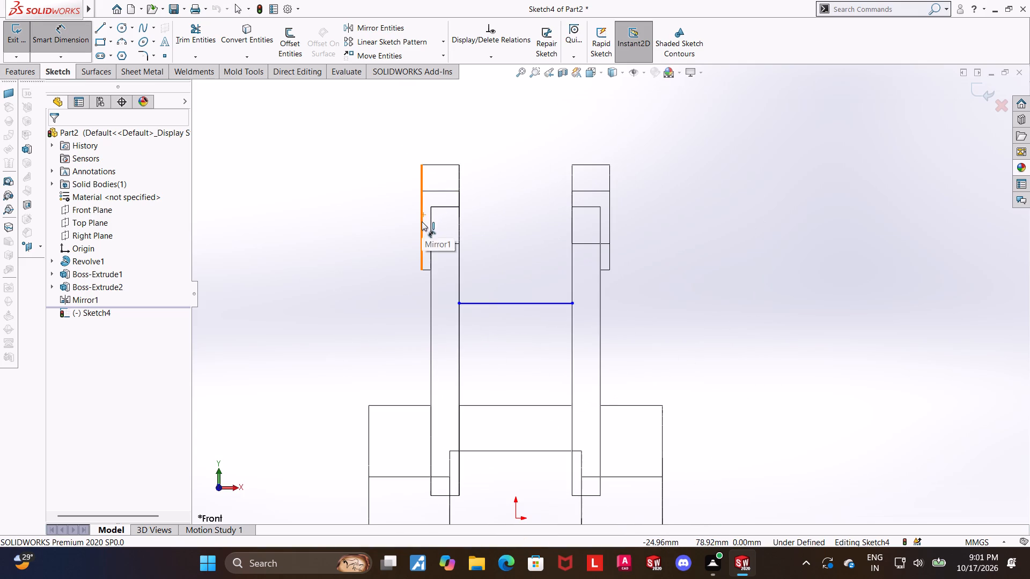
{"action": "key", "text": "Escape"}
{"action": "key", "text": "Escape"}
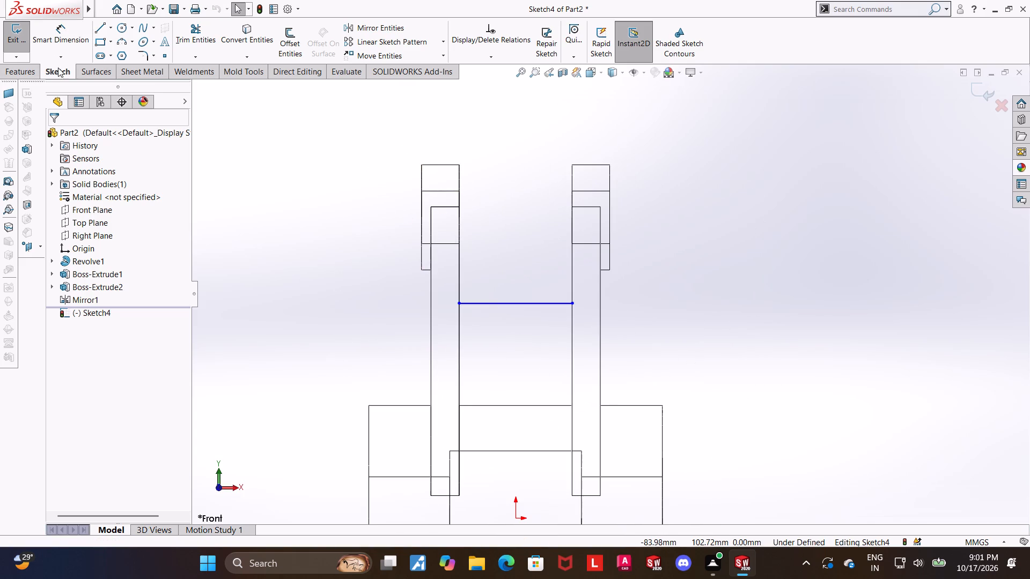
Sketch a horizontal centerline 50 mm long along the arm holes' axis, between the outer faces of the two raised rings.
{"action": "left_click", "coordinate": [108, 29]}
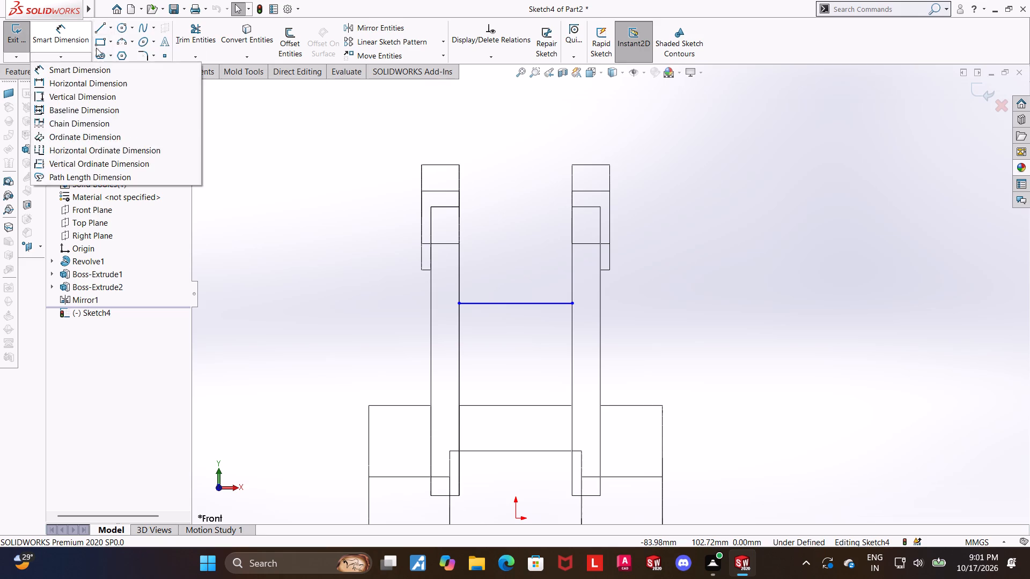
{"action": "left_click", "coordinate": [108, 31]}
{"action": "left_click", "coordinate": [111, 31]}
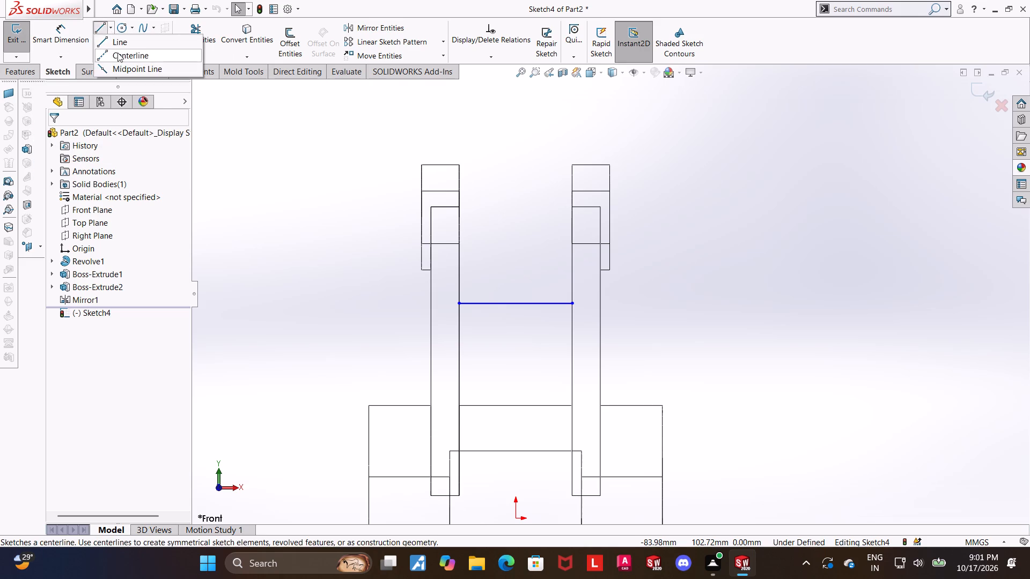
{"action": "left_click", "coordinate": [117, 53]}
{"action": "left_click", "coordinate": [421, 216]}
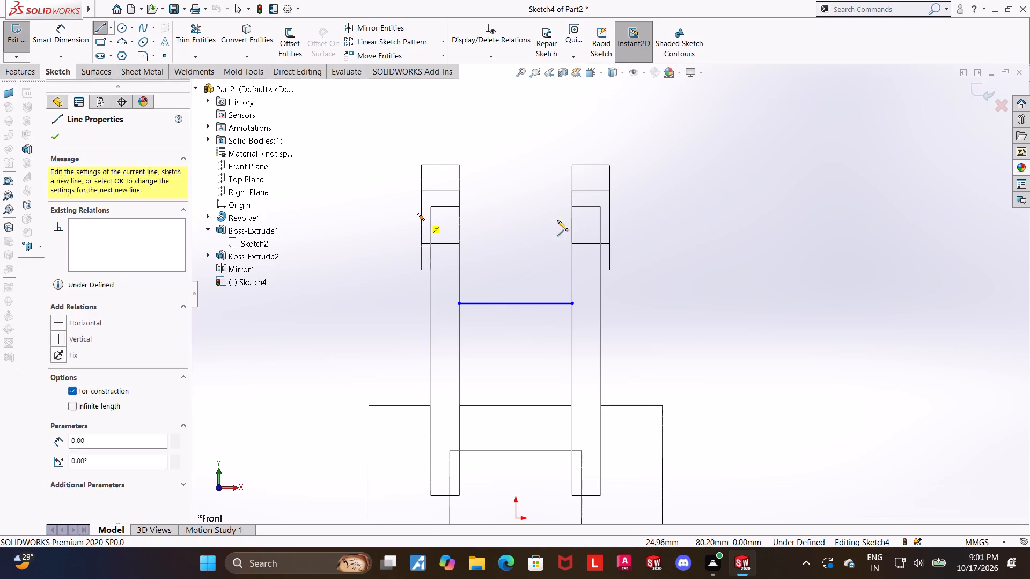
{"action": "left_click", "coordinate": [610, 219]}
{"action": "key", "text": "Escape"}
{"action": "key", "text": "Escape"}
{"action": "key", "text": "Escape"}
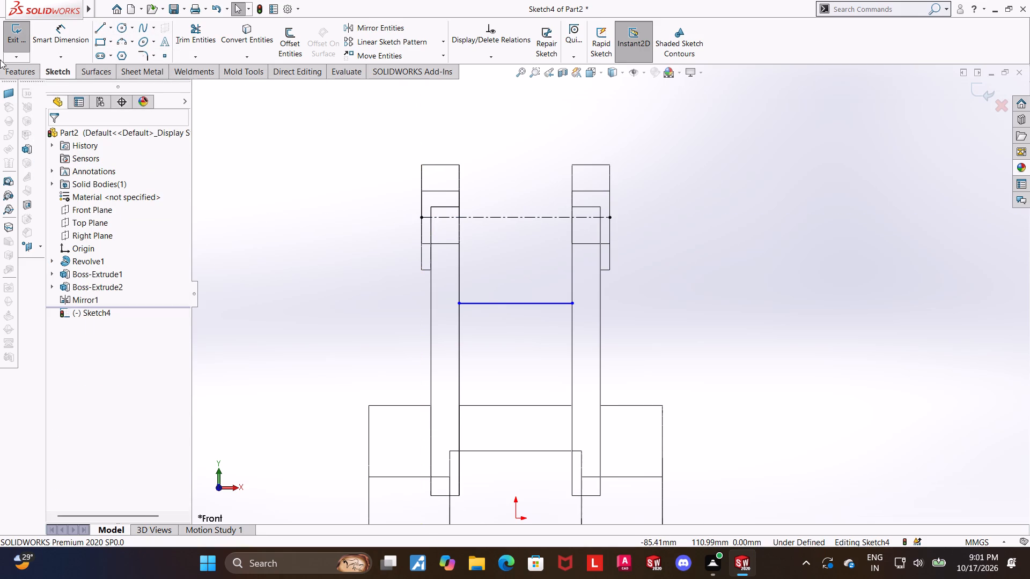
Dimension the distance between the centerline and the horizontal line below it as 16.3 mm.
{"action": "left_click", "coordinate": [48, 35]}
{"action": "left_click", "coordinate": [517, 218]}
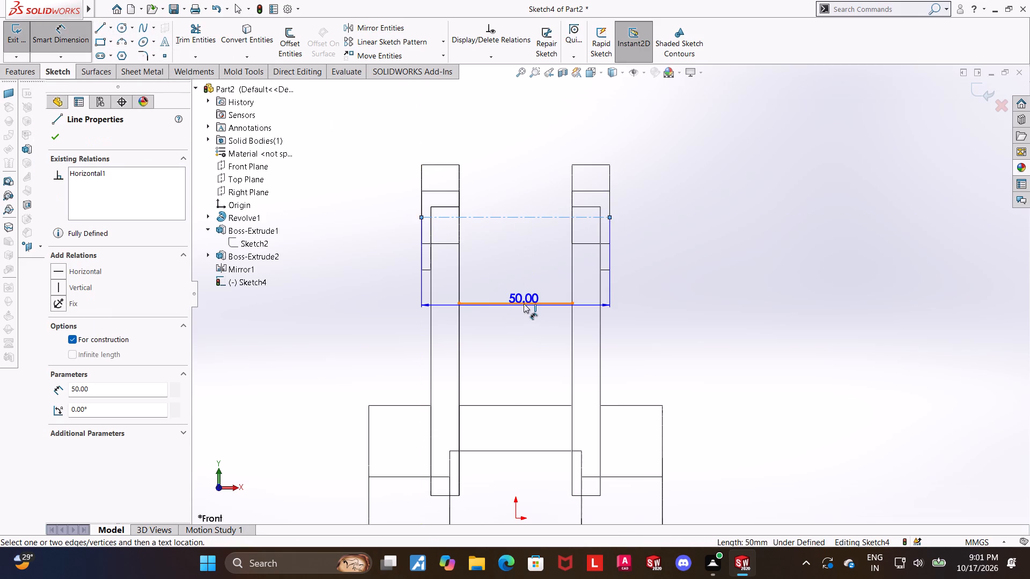
{"action": "left_click", "coordinate": [524, 303]}
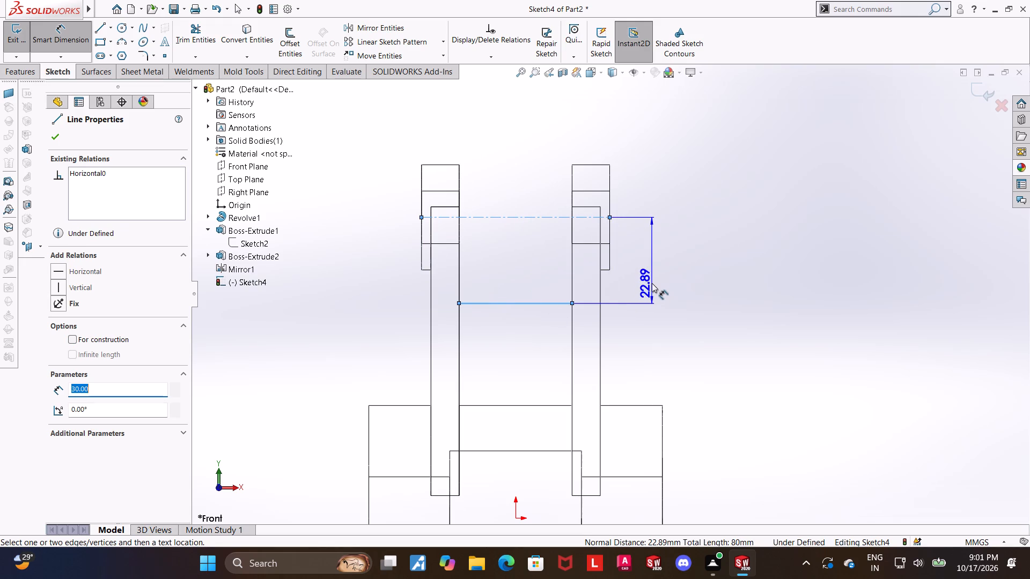
{"action": "left_click", "coordinate": [652, 283]}
{"action": "type", "text": "16.3"}
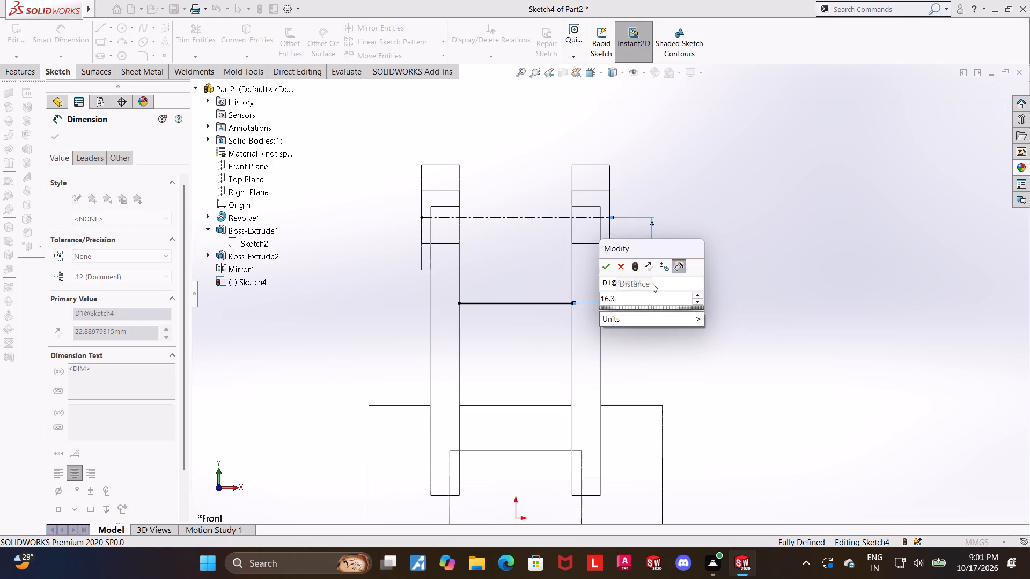
{"action": "key", "text": "Return"}
{"action": "key", "text": "Escape"}
{"action": "scroll", "coordinate": [713, 255], "scroll_direction": "up", "scroll_amount": 1}
{"action": "scroll", "coordinate": [711, 253], "scroll_direction": "down", "scroll_amount": 1}
{"action": "key", "text": "Escape"}
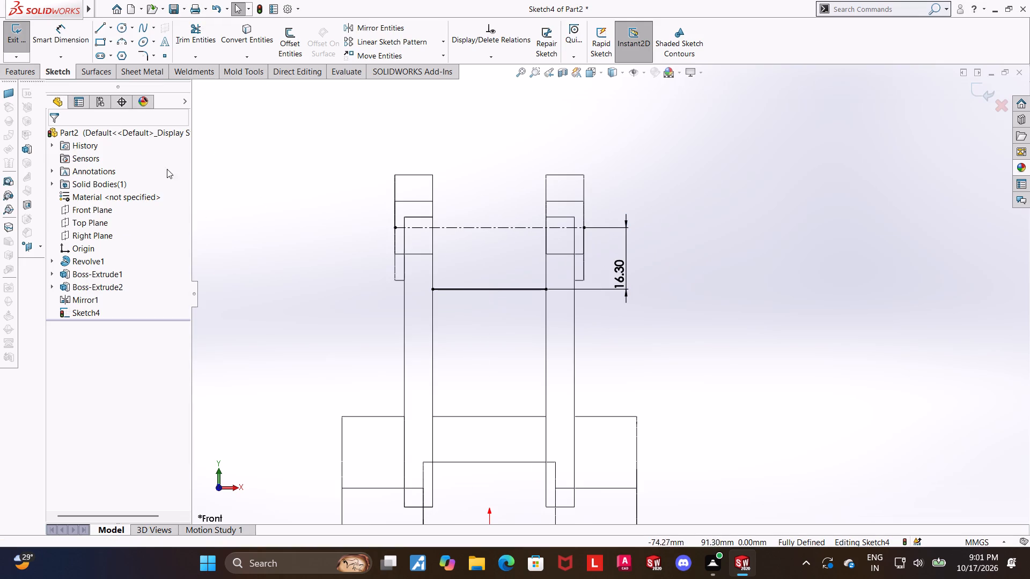
Check the distance between the sketch centerline and the cylinder's top edge without adding a dimension.
{"action": "left_click", "coordinate": [65, 29]}
{"action": "left_click", "coordinate": [485, 228]}
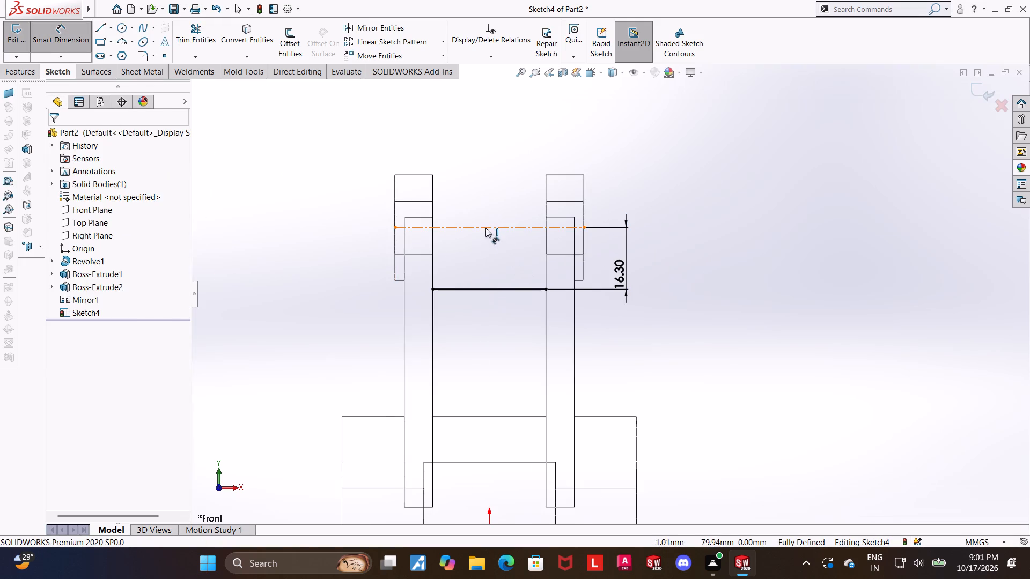
{"action": "left_click", "coordinate": [371, 415]}
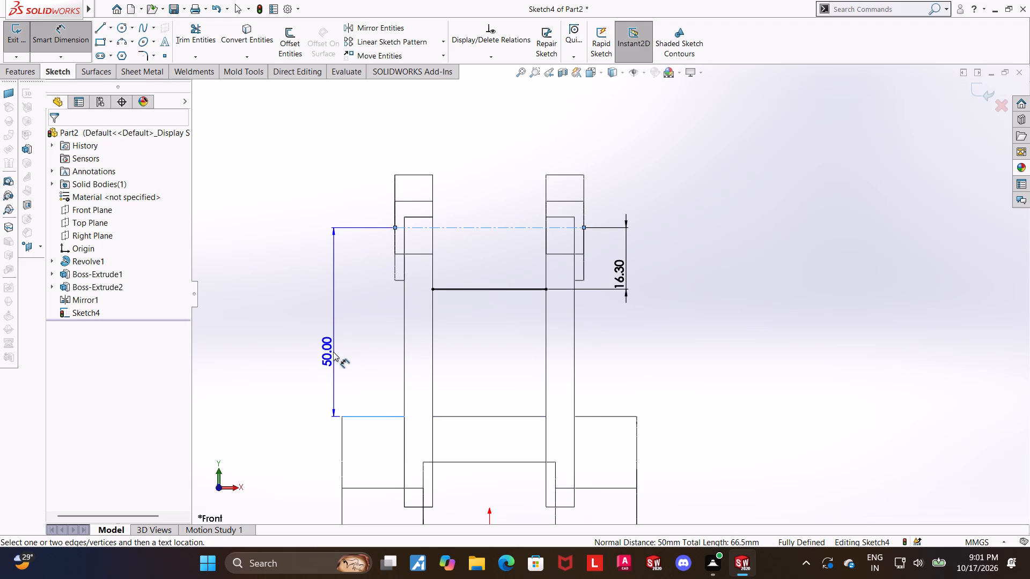
{"action": "scroll", "coordinate": [336, 347], "scroll_direction": "up", "scroll_amount": 1}
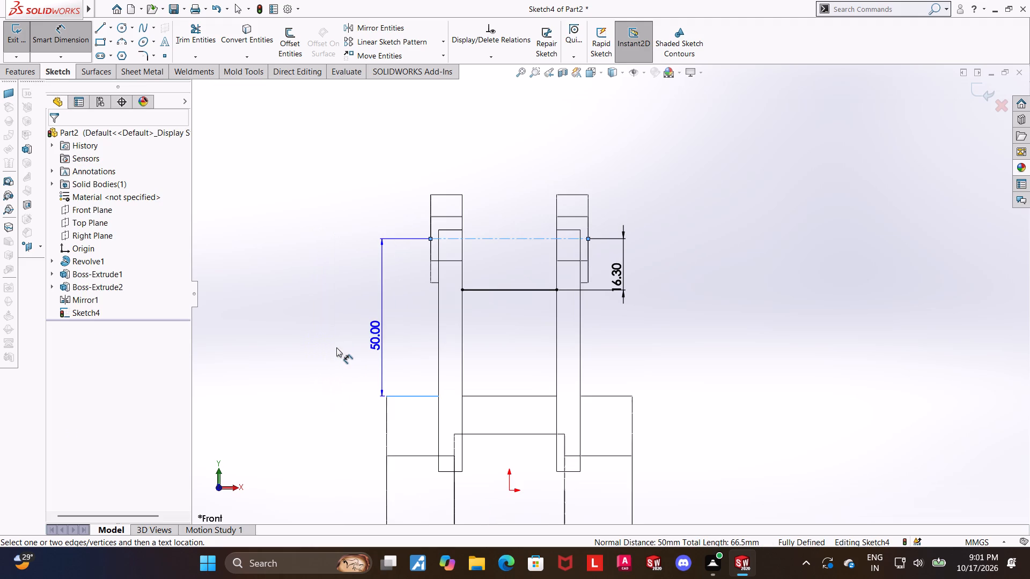
{"action": "key", "text": "Escape"}
{"action": "scroll", "coordinate": [336, 347], "scroll_direction": "up", "scroll_amount": 2}
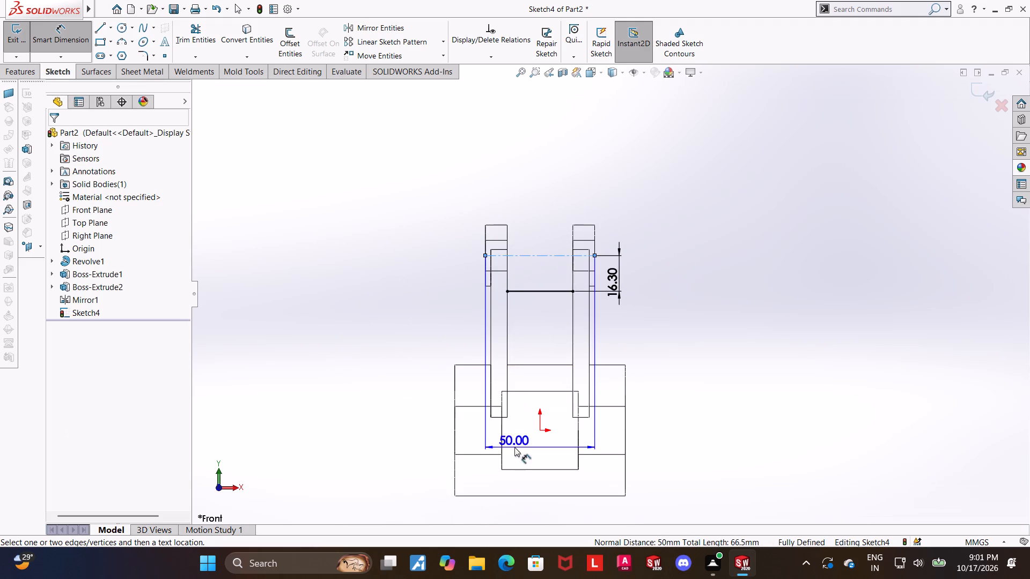
{"action": "key", "text": "Escape"}
{"action": "key", "text": "Escape"}
Check the distance between the sketch centerline and the origin without adding a dimension.
{"action": "left_click", "coordinate": [66, 34]}
{"action": "left_click", "coordinate": [550, 255]}
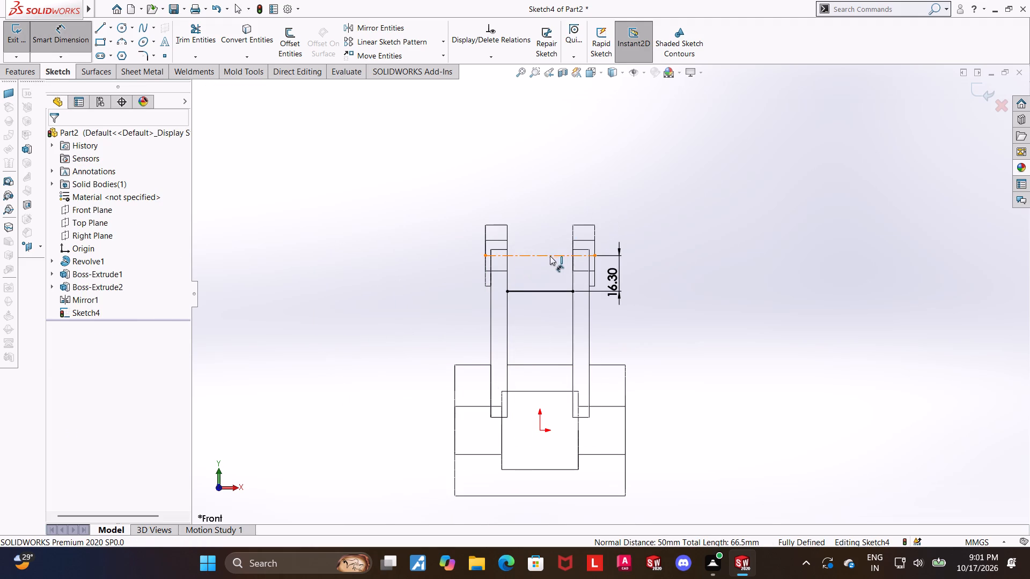
{"action": "left_click", "coordinate": [540, 430]}
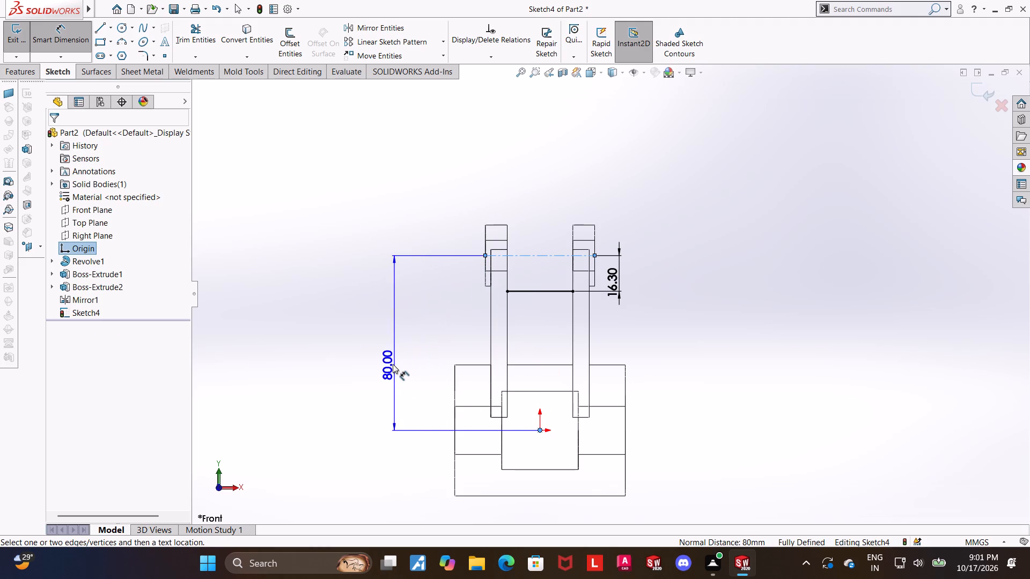
{"action": "key", "text": "Escape"}
{"action": "key", "text": "Escape"}
{"action": "key", "text": "Escape"}
{"action": "scroll", "coordinate": [698, 333], "scroll_direction": "up", "scroll_amount": 2}
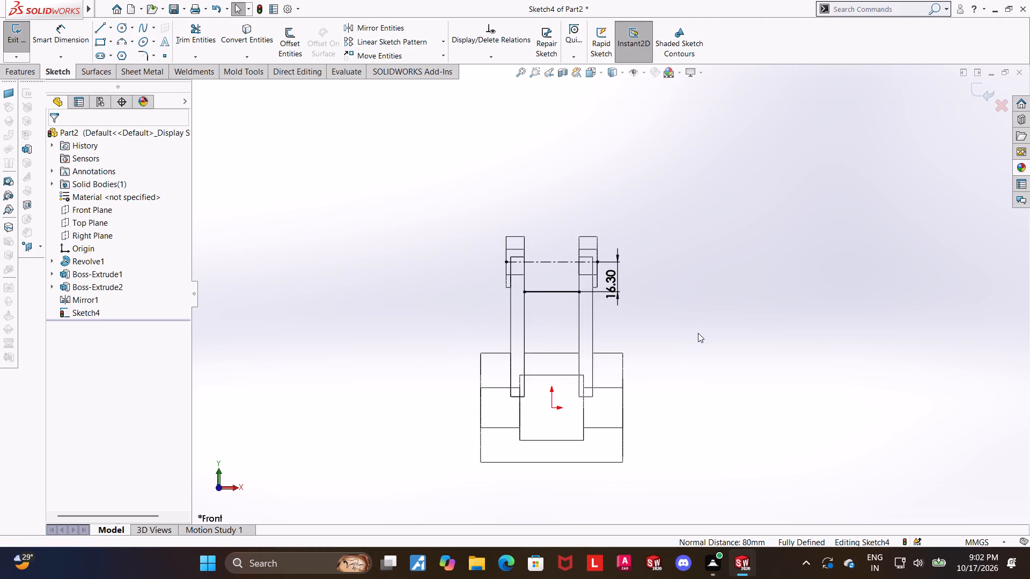
{"action": "scroll", "coordinate": [865, 233], "scroll_direction": "down", "scroll_amount": 1}
{"action": "key", "text": "Escape"}
Close the connecting-line sketch and set the model's display style back to shaded with edges.
{"action": "left_click", "coordinate": [984, 86]}
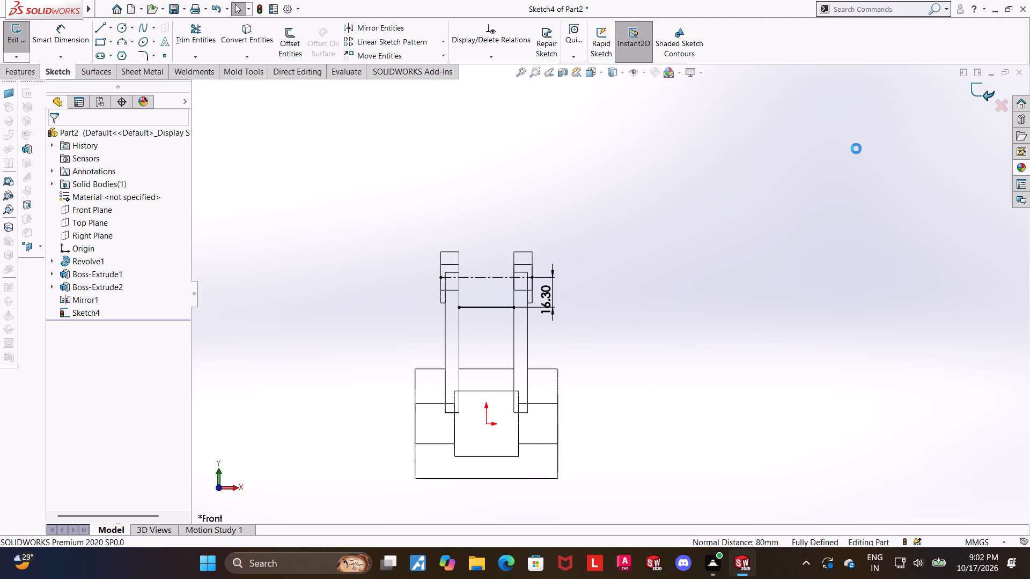
{"action": "scroll", "coordinate": [561, 254], "scroll_direction": "up", "scroll_amount": 1}
{"action": "middle_click_drag", "start_coordinate": [561, 258], "coordinate": [583, 281]}
{"action": "left_click", "coordinate": [620, 77]}
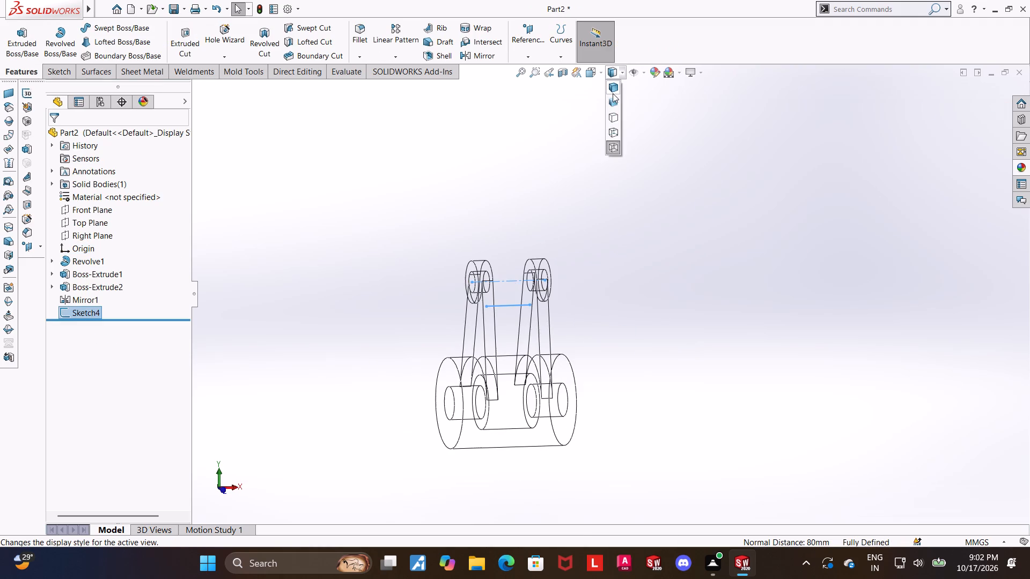
{"action": "left_click", "coordinate": [612, 93]}
{"action": "middle_click_drag", "start_coordinate": [644, 263], "coordinate": [630, 271]}
{"action": "scroll", "coordinate": [517, 311], "scroll_direction": "down", "scroll_amount": 3}
{"action": "left_click", "coordinate": [690, 286]}
{"action": "middle_click_drag", "start_coordinate": [683, 288], "coordinate": [688, 319]}
{"action": "scroll", "coordinate": [543, 310], "scroll_direction": "down", "scroll_amount": 2}
{"action": "scroll", "coordinate": [459, 312], "scroll_direction": "up", "scroll_amount": 1}
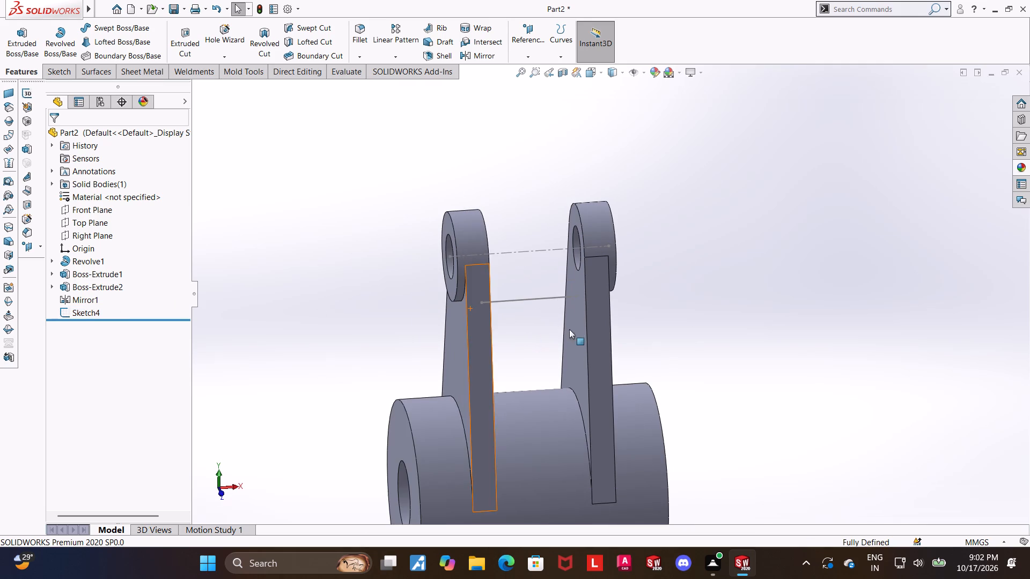
Create a rib 10 mm thick on both sides of the sketched line, filling the gap between the arms down to the cylinder.
{"action": "left_click", "coordinate": [446, 29]}
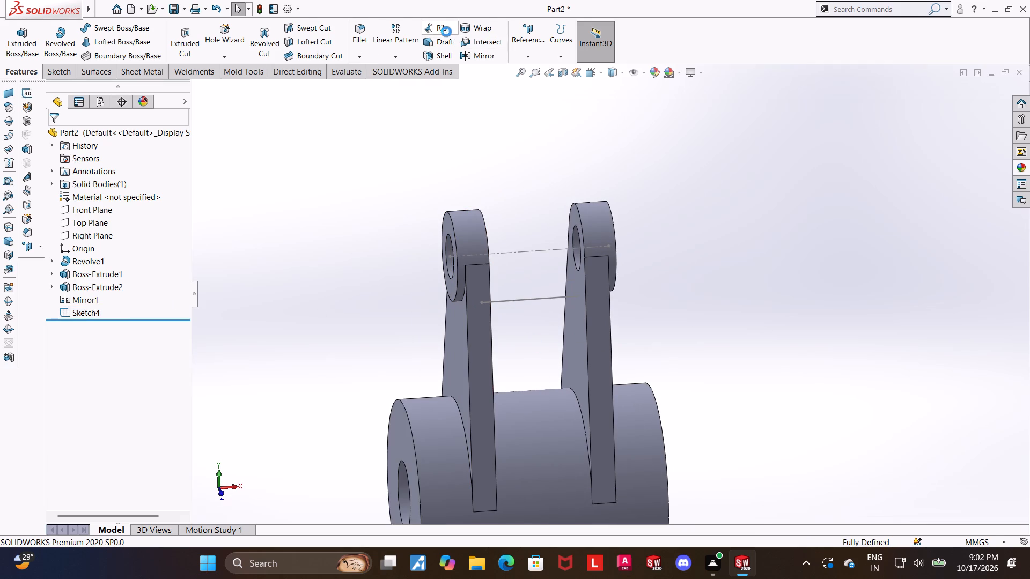
{"action": "left_click", "coordinate": [520, 302]}
{"action": "middle_click", "coordinate": [681, 347]}
{"action": "scroll", "coordinate": [681, 348], "scroll_direction": "up", "scroll_amount": 1}
{"action": "middle_click_drag", "start_coordinate": [676, 347], "coordinate": [663, 366]}
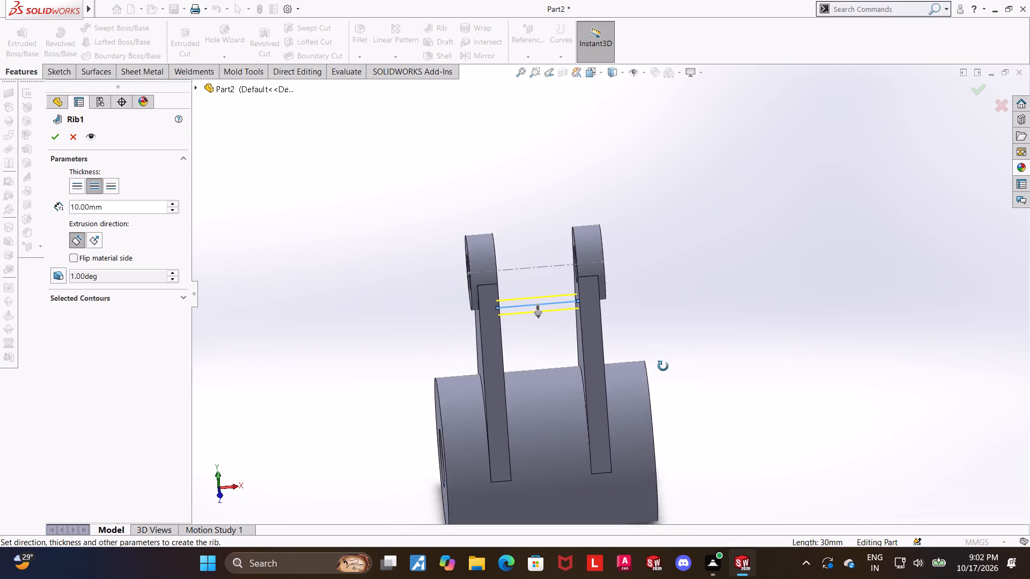
{"action": "middle_click_drag", "start_coordinate": [663, 366], "coordinate": [653, 375]}
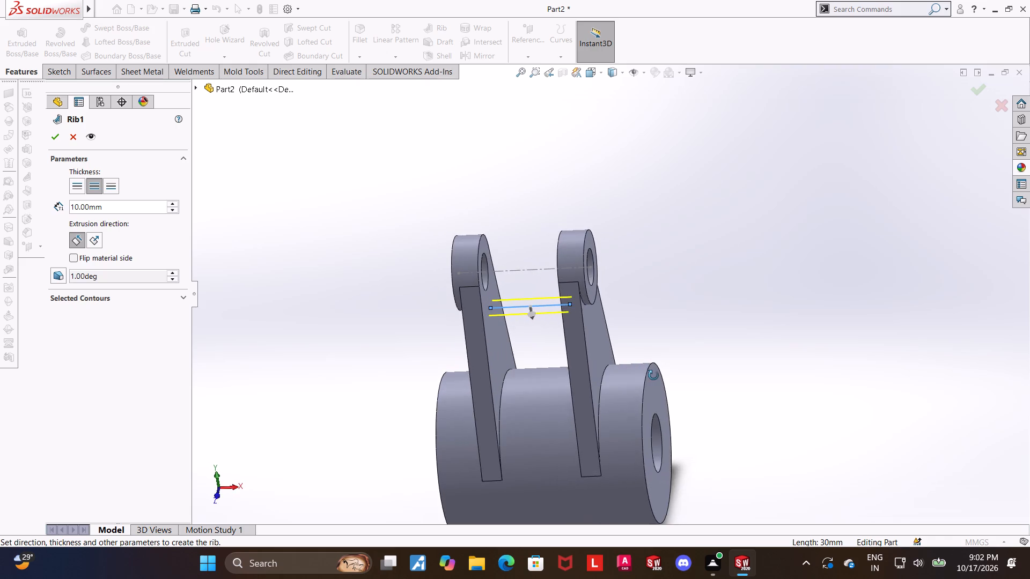
{"action": "middle_click_drag", "start_coordinate": [653, 375], "coordinate": [647, 370]}
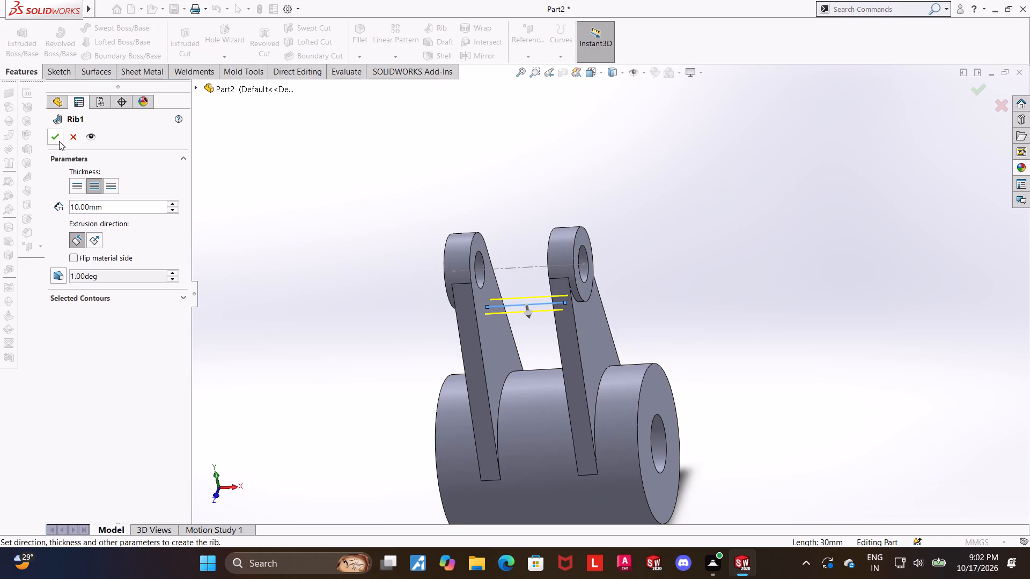
{"action": "left_click", "coordinate": [59, 140]}
{"action": "middle_click_drag", "start_coordinate": [322, 280], "coordinate": [328, 279]}
{"action": "left_click", "coordinate": [797, 395]}
Examine the rib between the arms from several angles, including the isometric view.
{"action": "middle_click_drag", "start_coordinate": [707, 310], "coordinate": [715, 348]}
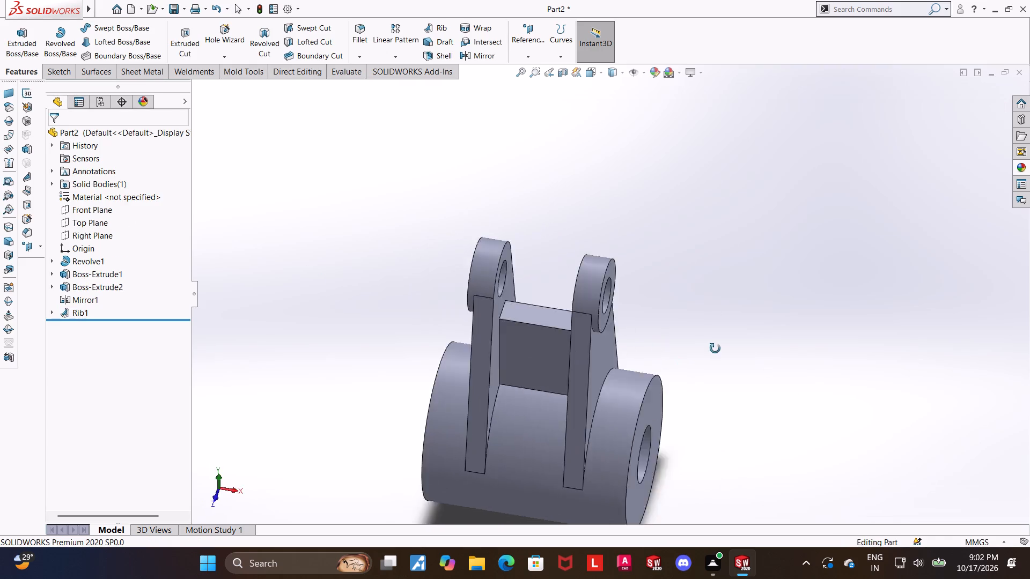
{"action": "middle_click_drag", "start_coordinate": [715, 348], "coordinate": [624, 315]}
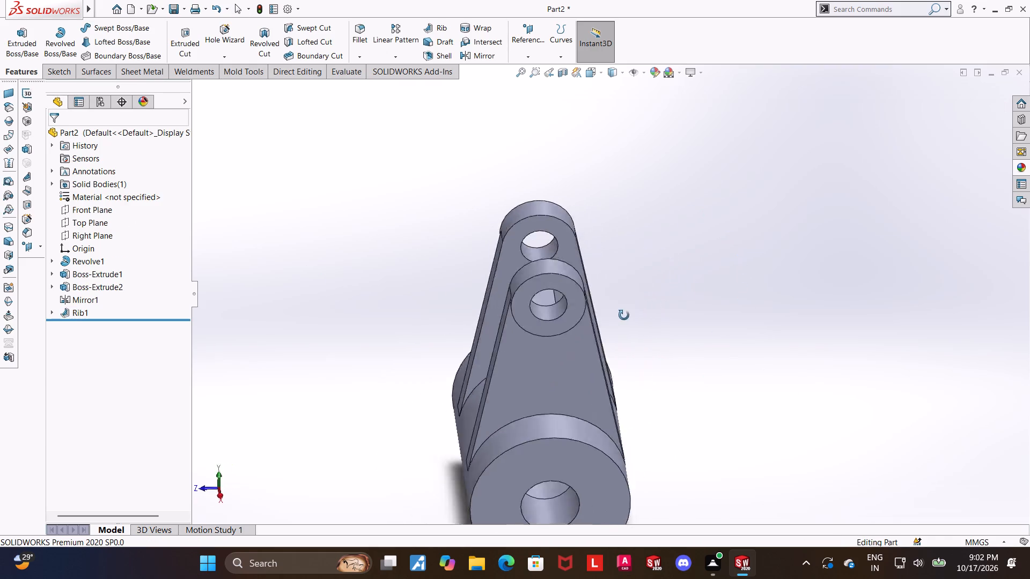
{"action": "middle_click_drag", "start_coordinate": [624, 315], "coordinate": [650, 272]}
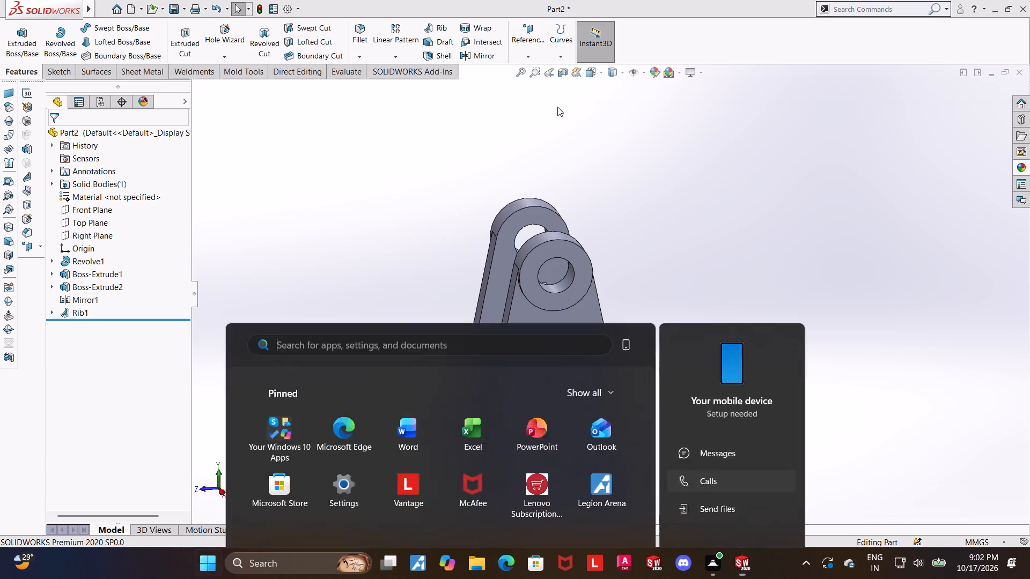
{"action": "left_click", "coordinate": [897, 227]}
{"action": "left_click", "coordinate": [591, 79]}
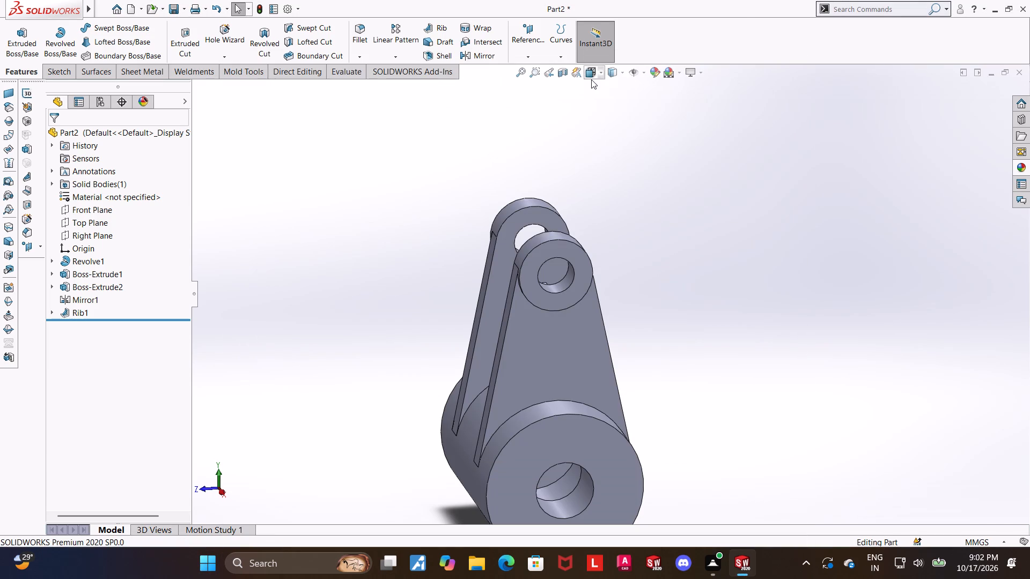
{"action": "left_click", "coordinate": [597, 73]}
{"action": "left_click", "coordinate": [421, 298]}
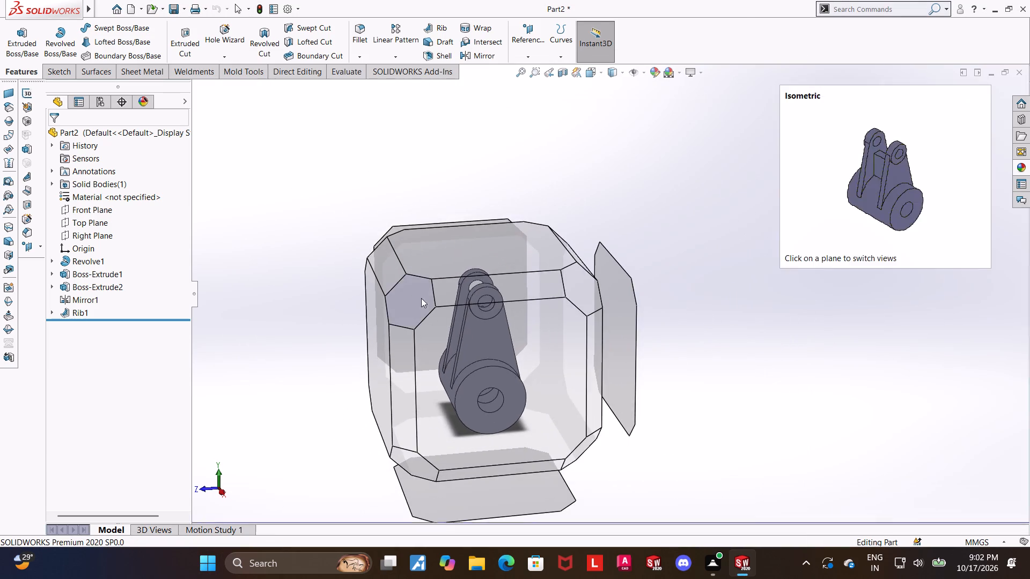
{"action": "scroll", "coordinate": [745, 347], "scroll_direction": "up", "scroll_amount": 2}
{"action": "scroll", "coordinate": [653, 345], "scroll_direction": "down", "scroll_amount": 1}
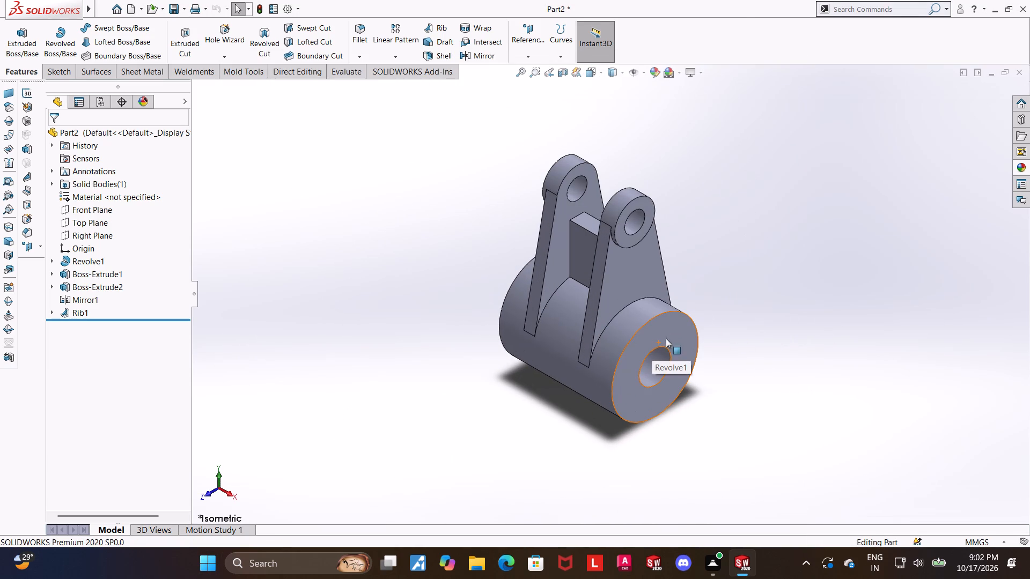
{"action": "scroll", "coordinate": [687, 339], "scroll_direction": "up", "scroll_amount": 1}
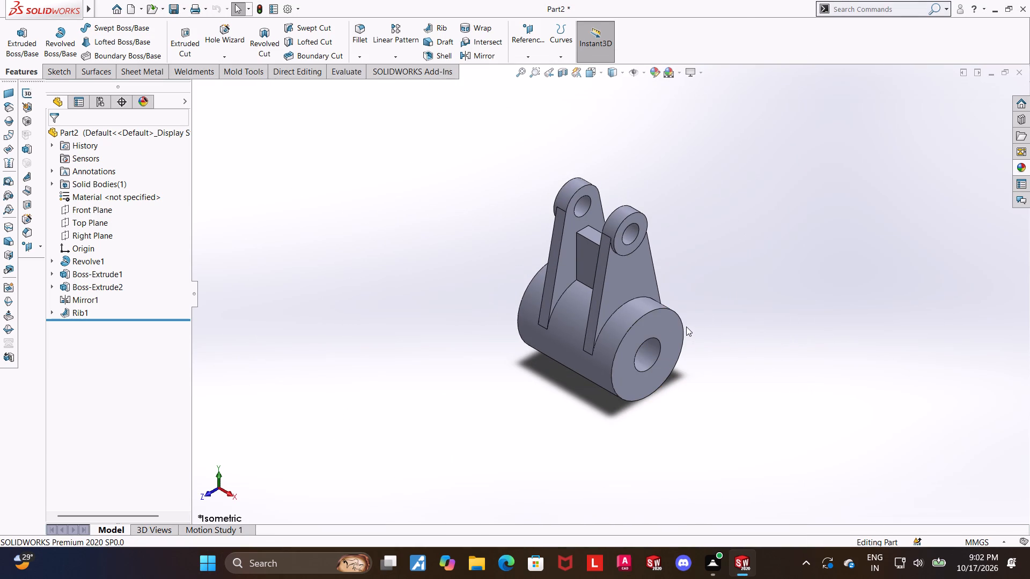
{"action": "scroll", "coordinate": [686, 324], "scroll_direction": "up", "scroll_amount": 2}
{"action": "middle_click_drag", "start_coordinate": [679, 320], "coordinate": [693, 219]}
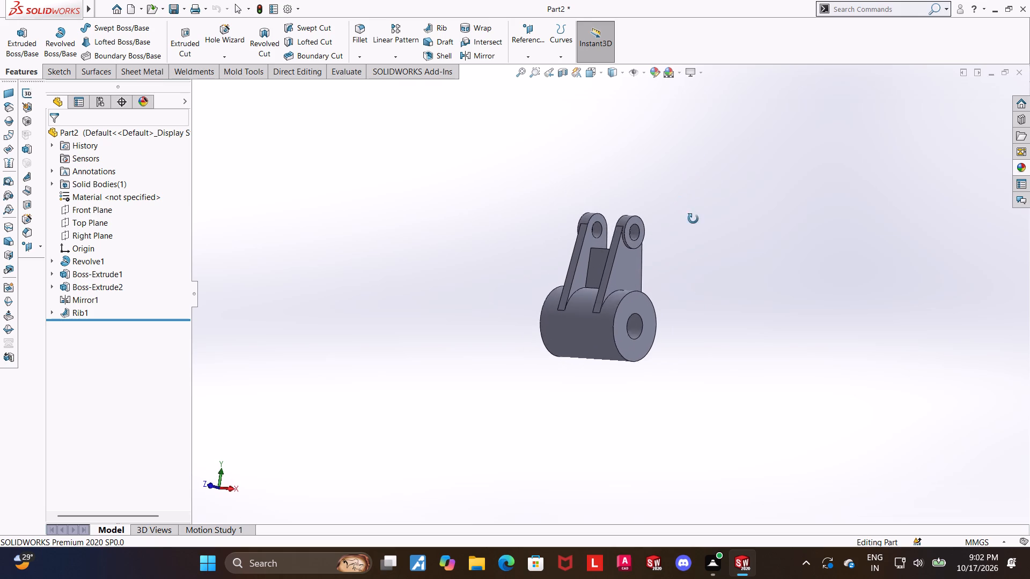
{"action": "middle_click_drag", "start_coordinate": [693, 219], "coordinate": [716, 222]}
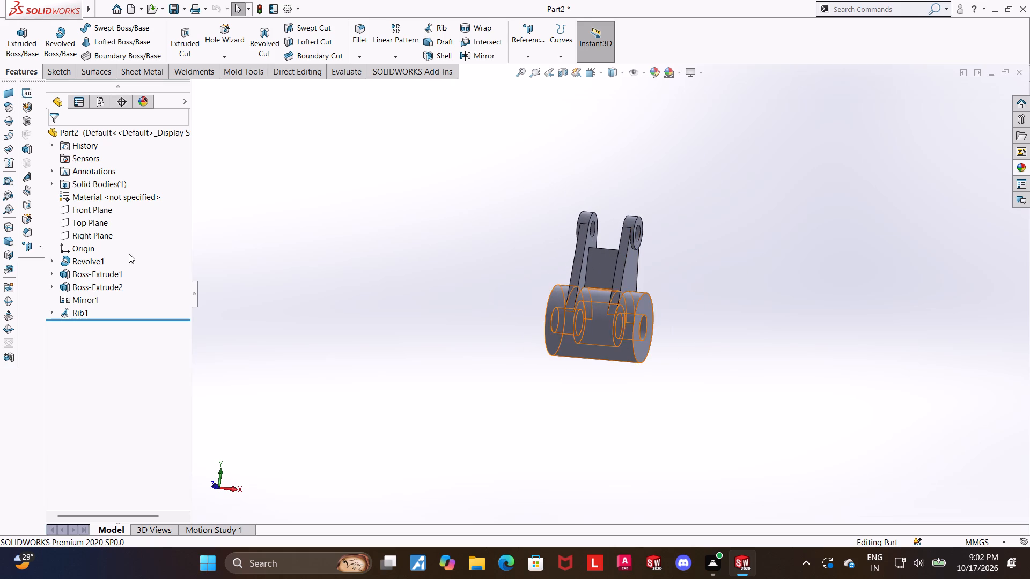
Start a sketch on the Top Plane and draw a circle of about 9.2 mm radius centred on the origin.
{"action": "left_click", "coordinate": [90, 222]}
{"action": "left_click", "coordinate": [98, 212]}
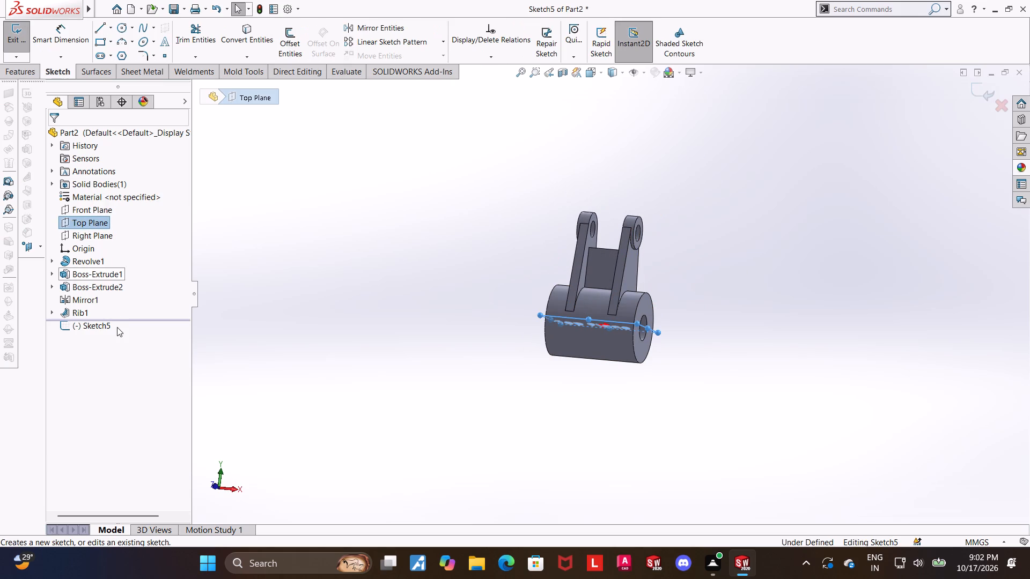
{"action": "left_click", "coordinate": [103, 324]}
{"action": "left_click", "coordinate": [133, 306]}
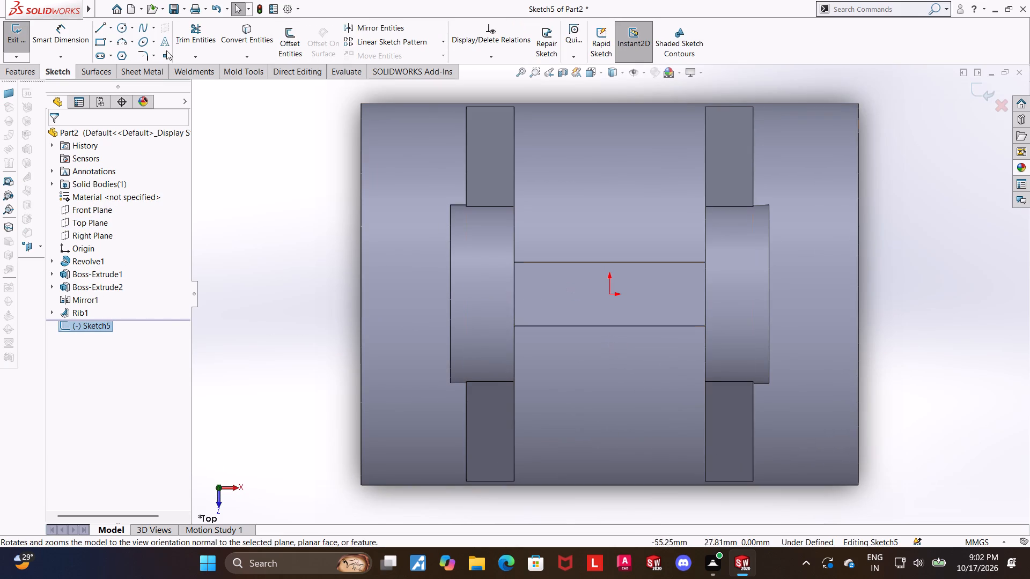
{"action": "left_click", "coordinate": [122, 26]}
{"action": "scroll", "coordinate": [380, 220], "scroll_direction": "up", "scroll_amount": 2}
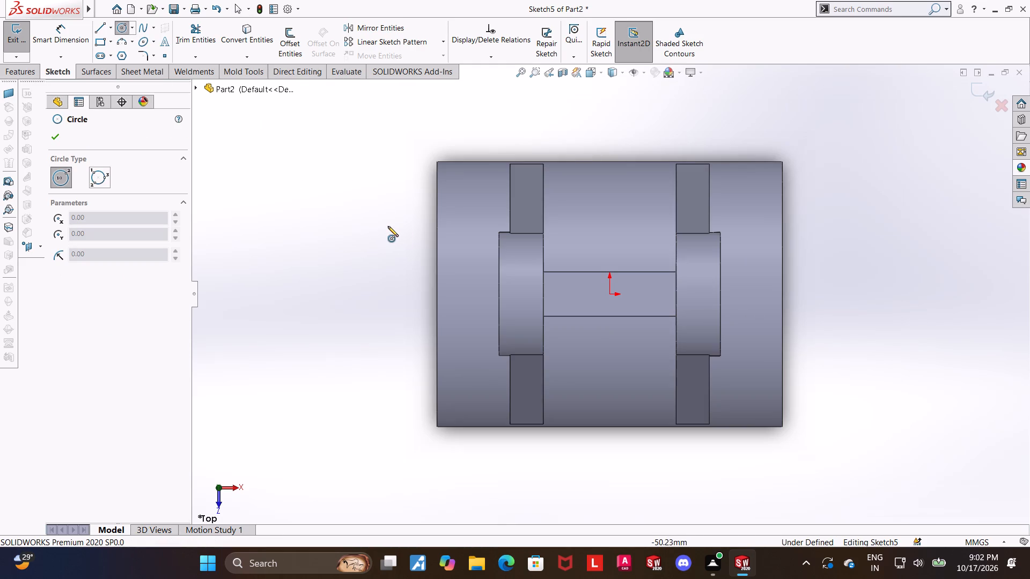
{"action": "left_click", "coordinate": [609, 295]}
{"action": "left_click", "coordinate": [637, 264]}
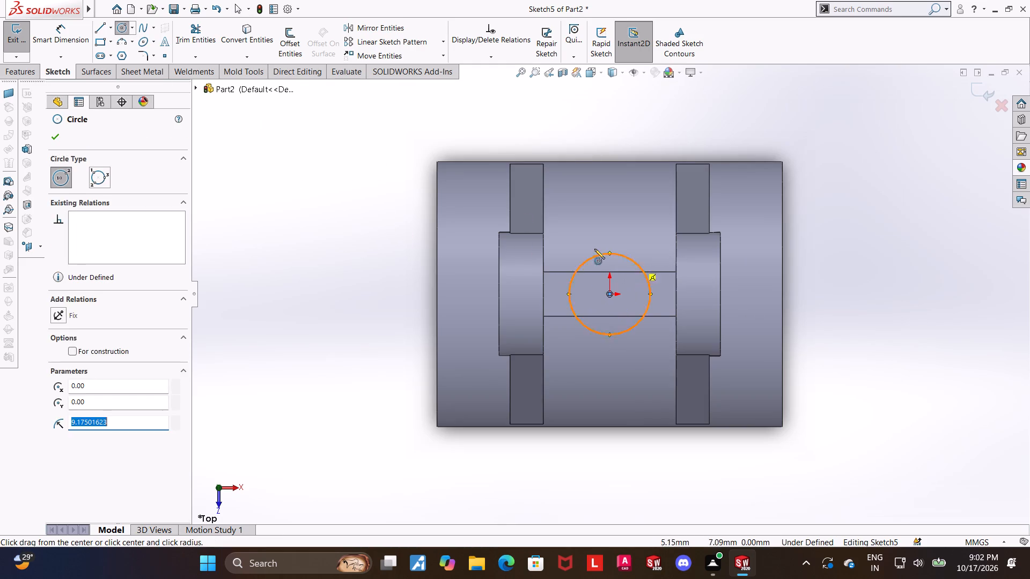
{"action": "key", "text": "Escape"}
Dimension the circle's diameter as 16 mm and close the sketch.
{"action": "left_click", "coordinate": [76, 34]}
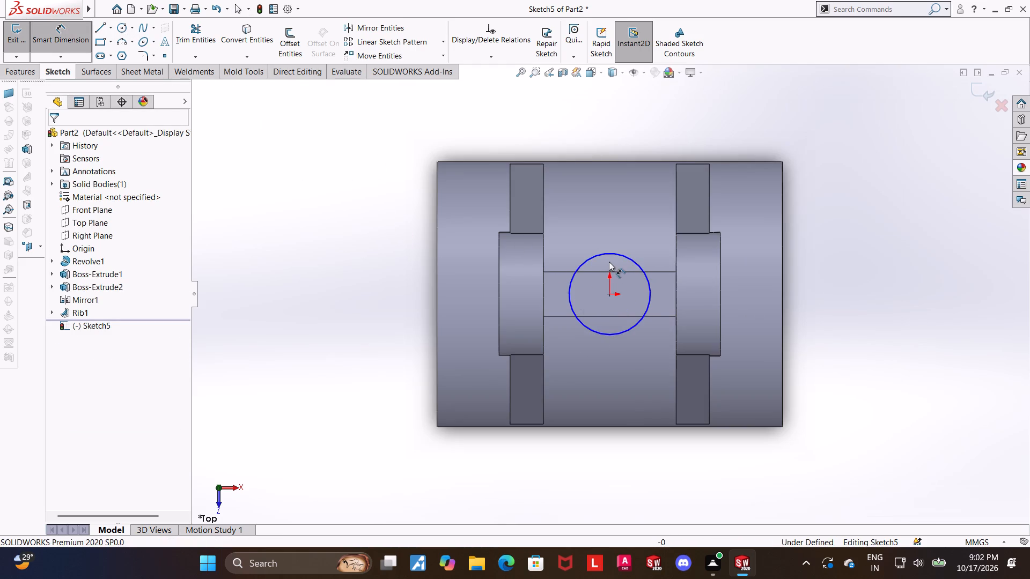
{"action": "left_click", "coordinate": [610, 255]}
{"action": "left_click", "coordinate": [615, 217]}
{"action": "type", "text": "16"}
{"action": "key", "text": "Return"}
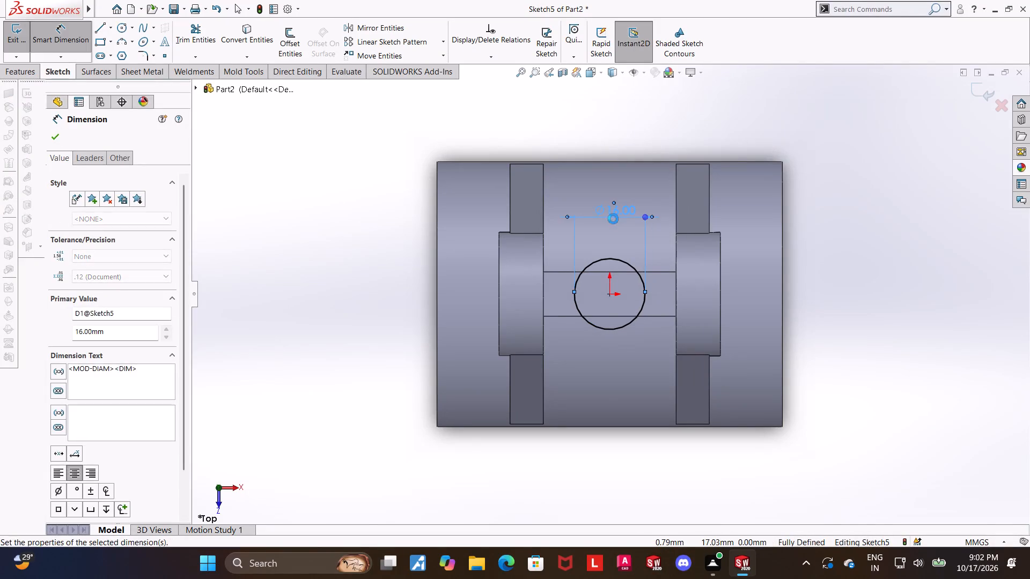
{"action": "key", "text": "Escape"}
{"action": "scroll", "coordinate": [697, 336], "scroll_direction": "up", "scroll_amount": 1}
{"action": "scroll", "coordinate": [820, 347], "scroll_direction": "down", "scroll_amount": 2}
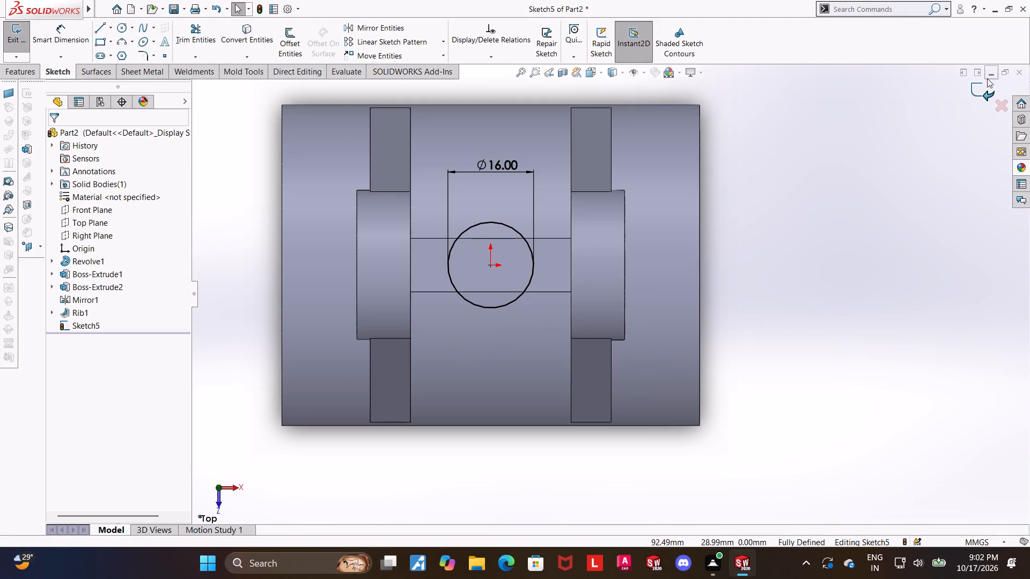
{"action": "left_click", "coordinate": [983, 84]}
Cut-extrude the 16 mm circle downward from the Top Plane through the cylinder's lower wall.
{"action": "middle_click_drag", "start_coordinate": [411, 329], "coordinate": [405, 171]}
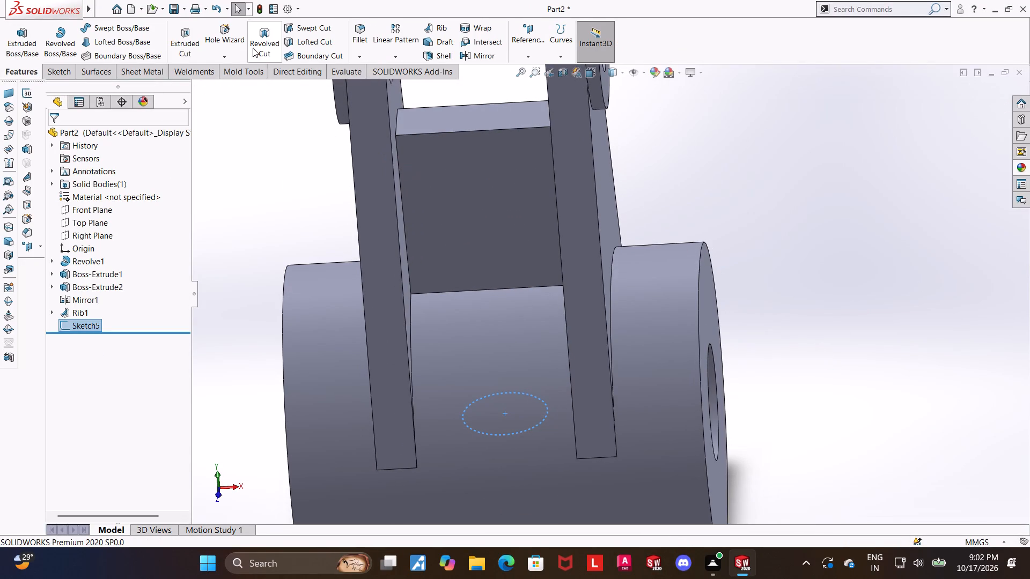
{"action": "left_click", "coordinate": [194, 37]}
{"action": "scroll", "coordinate": [402, 263], "scroll_direction": "up", "scroll_amount": 3}
{"action": "scroll", "coordinate": [433, 343], "scroll_direction": "up", "scroll_amount": 1}
{"action": "middle_click_drag", "start_coordinate": [433, 342], "coordinate": [433, 300]}
{"action": "left_click_drag", "start_coordinate": [535, 426], "coordinate": [550, 501]}
{"action": "scroll", "coordinate": [745, 399], "scroll_direction": "up", "scroll_amount": 4}
{"action": "scroll", "coordinate": [600, 454], "scroll_direction": "down", "scroll_amount": 4}
{"action": "left_click_drag", "start_coordinate": [566, 314], "coordinate": [572, 391]}
{"action": "left_click", "coordinate": [54, 137]}
{"action": "left_click", "coordinate": [828, 315]}
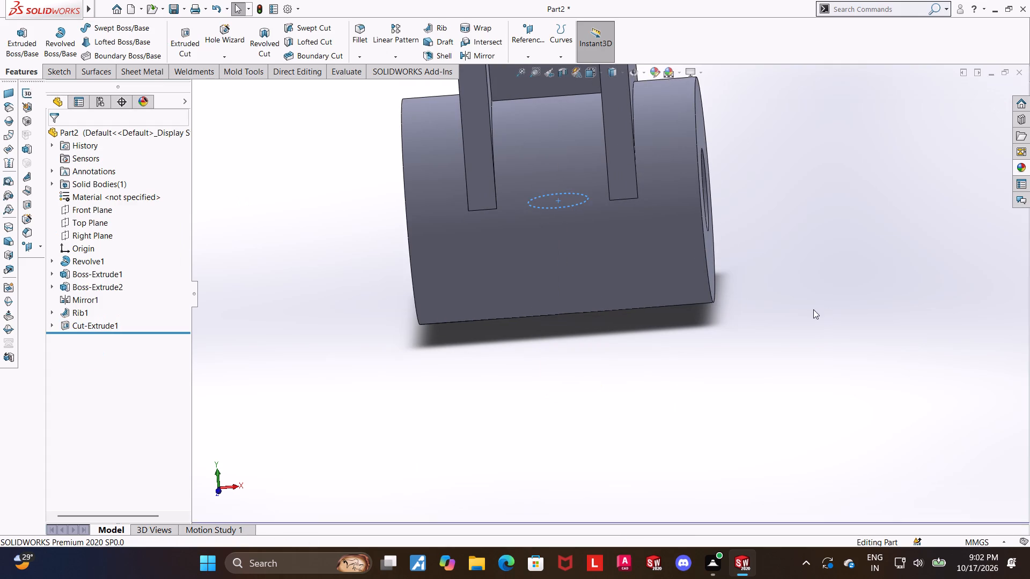
Examine the hole in the cylinder's underside from several angles and in the front view.
{"action": "middle_click_drag", "start_coordinate": [668, 336], "coordinate": [582, 350]}
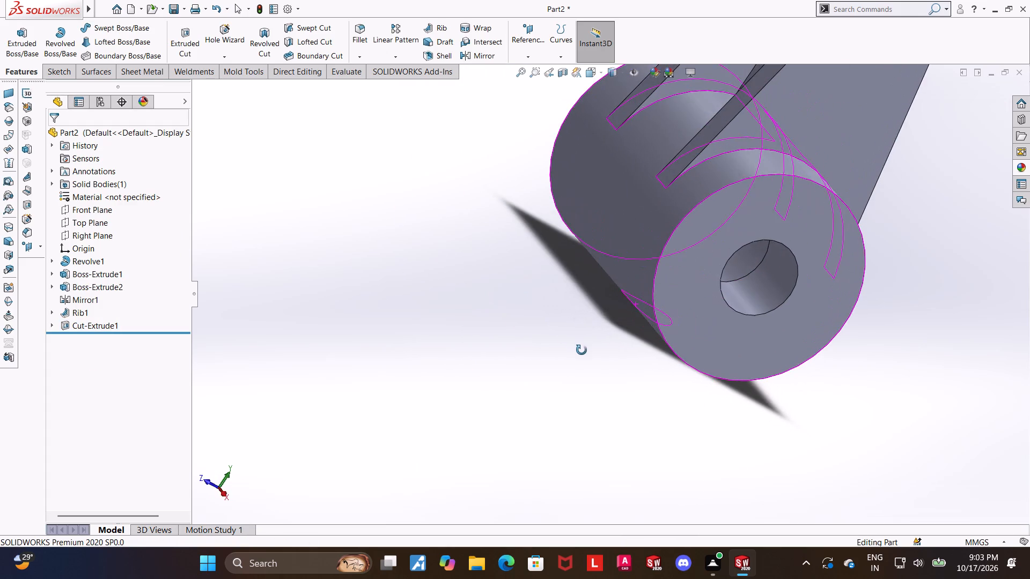
{"action": "middle_click_drag", "start_coordinate": [582, 350], "coordinate": [643, 381]}
{"action": "middle_click_drag", "start_coordinate": [704, 263], "coordinate": [695, 365]}
{"action": "scroll", "coordinate": [685, 327], "scroll_direction": "up", "scroll_amount": 5}
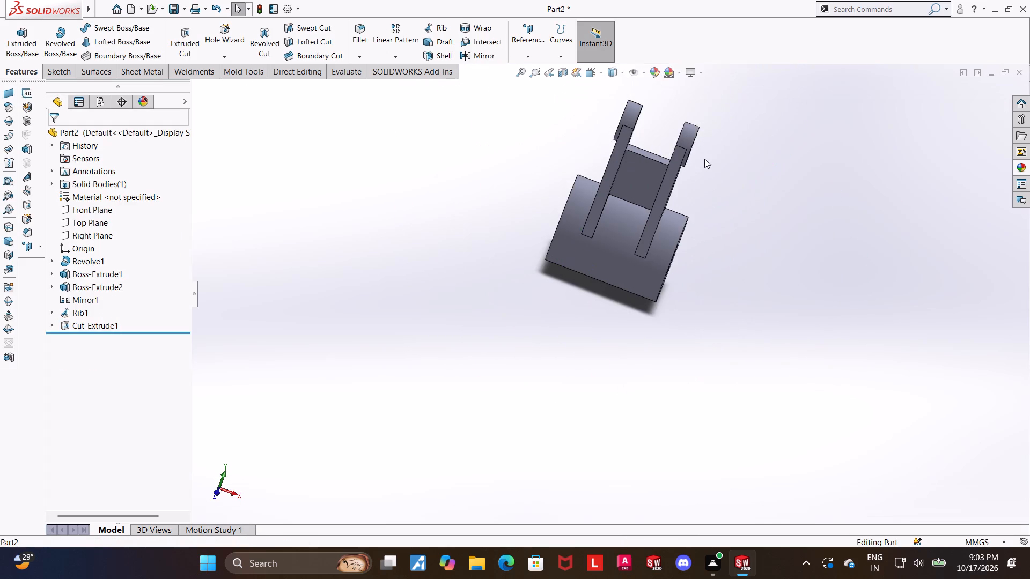
{"action": "scroll", "coordinate": [696, 142], "scroll_direction": "down", "scroll_amount": 2}
{"action": "left_click", "coordinate": [591, 72]}
{"action": "left_click", "coordinate": [501, 333]}
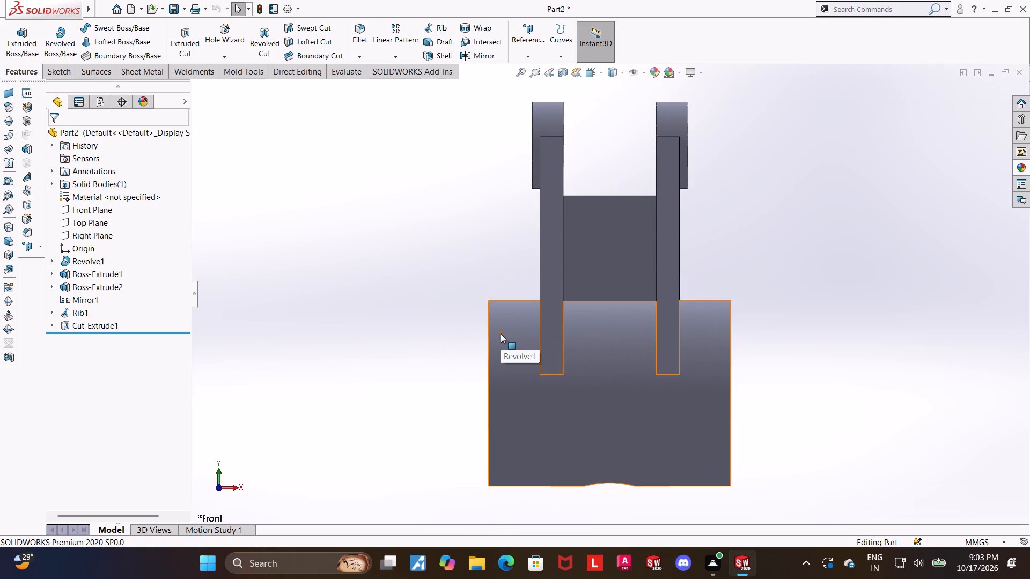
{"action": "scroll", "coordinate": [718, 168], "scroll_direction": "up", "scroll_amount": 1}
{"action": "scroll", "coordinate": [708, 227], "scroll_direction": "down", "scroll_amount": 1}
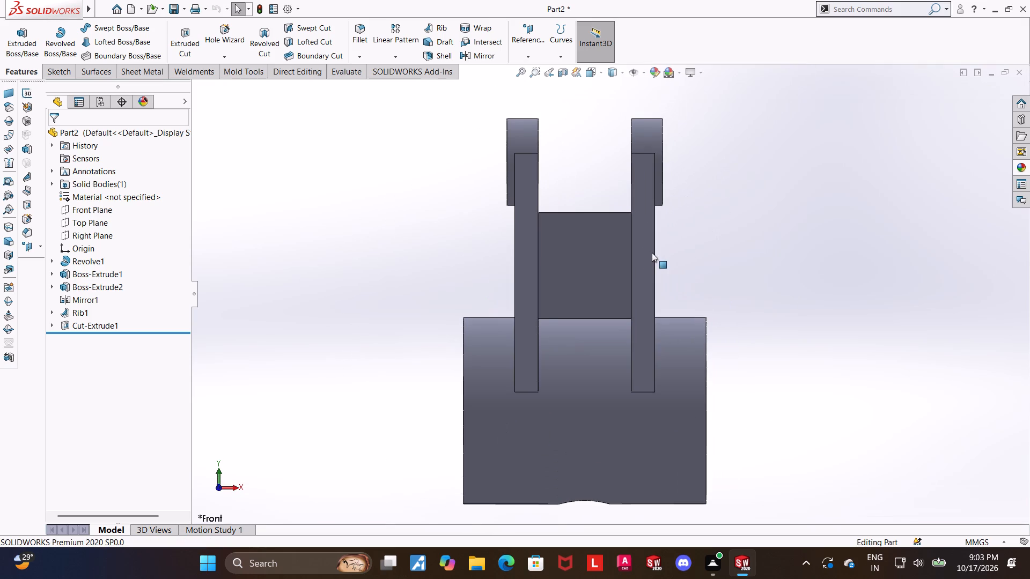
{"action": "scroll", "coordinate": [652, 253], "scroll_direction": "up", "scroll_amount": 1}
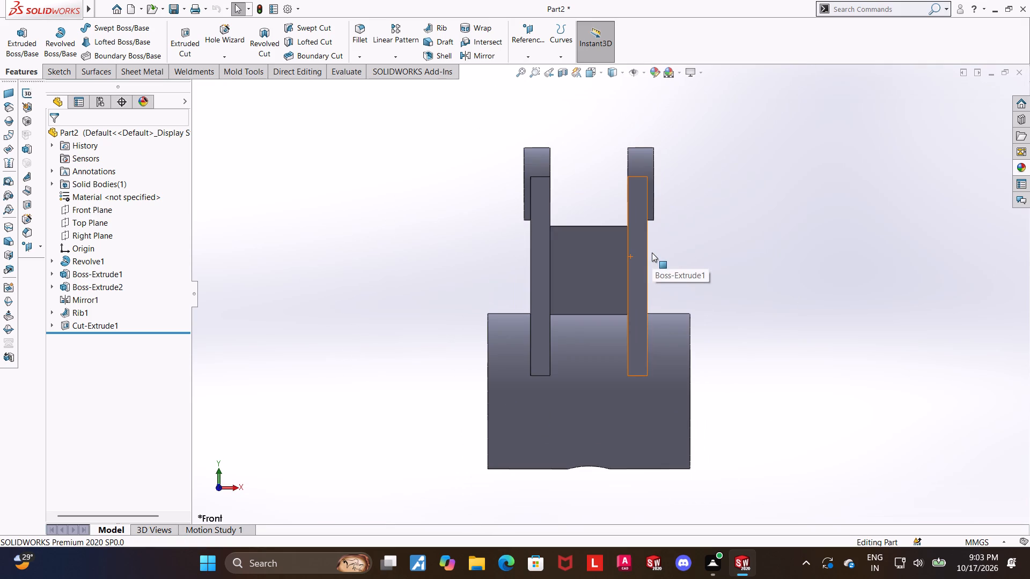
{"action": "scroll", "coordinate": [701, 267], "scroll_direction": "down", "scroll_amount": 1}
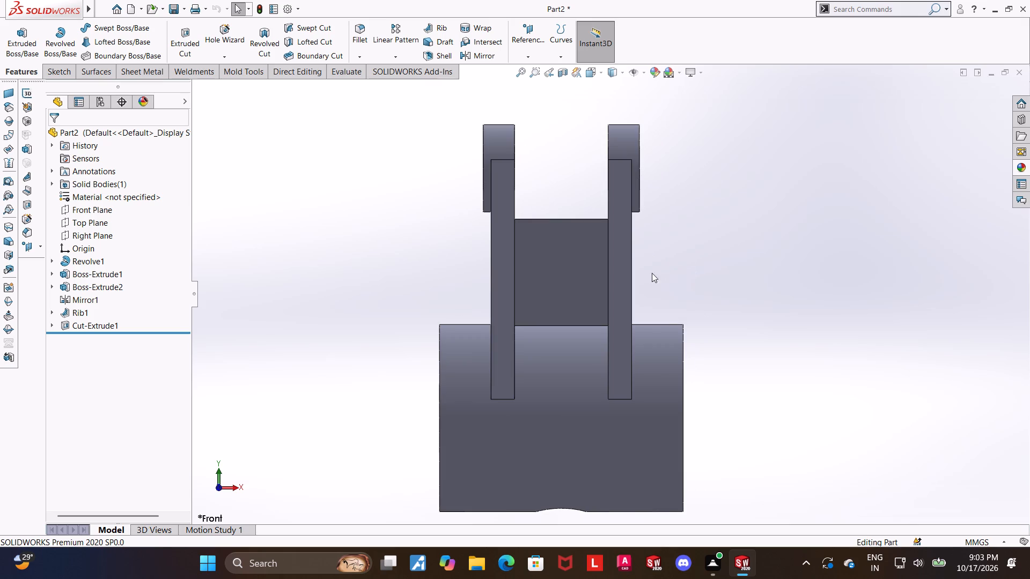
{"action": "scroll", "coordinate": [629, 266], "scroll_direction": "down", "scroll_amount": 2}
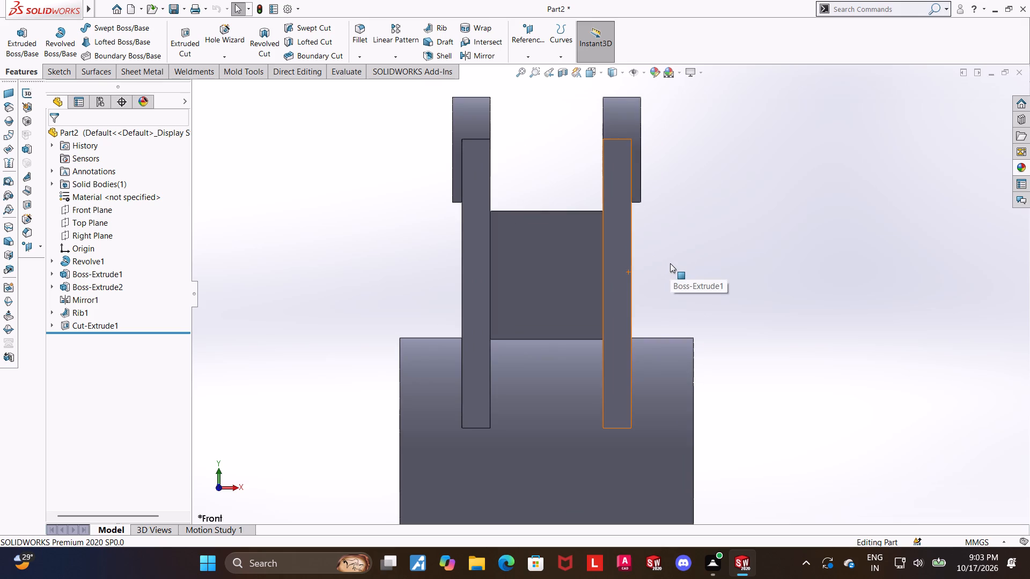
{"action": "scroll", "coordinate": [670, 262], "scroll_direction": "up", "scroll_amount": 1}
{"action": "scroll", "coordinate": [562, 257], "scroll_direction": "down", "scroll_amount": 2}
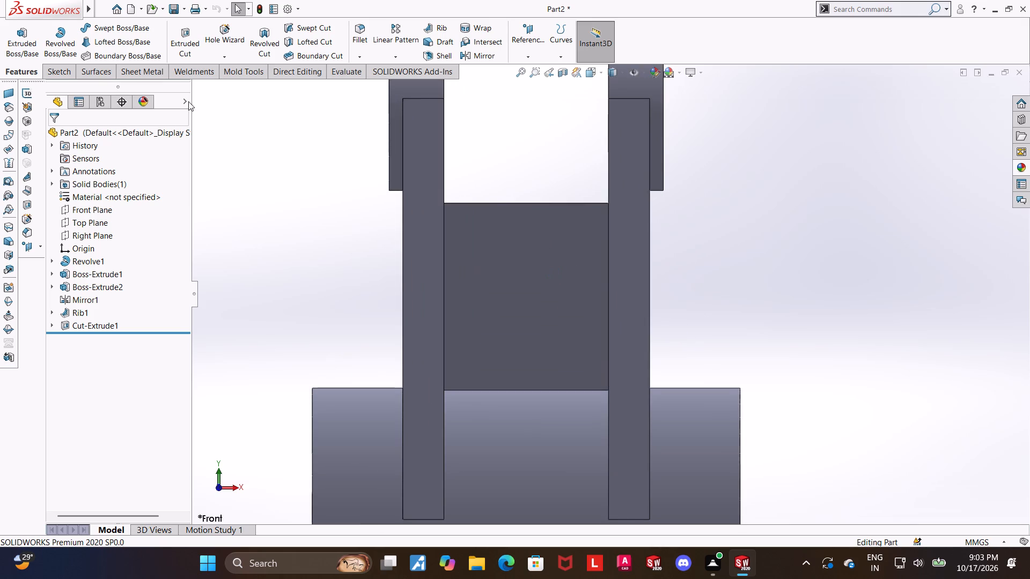
Start a Hole Wizard hole and set its standard to ISO.
{"action": "left_click", "coordinate": [225, 43]}
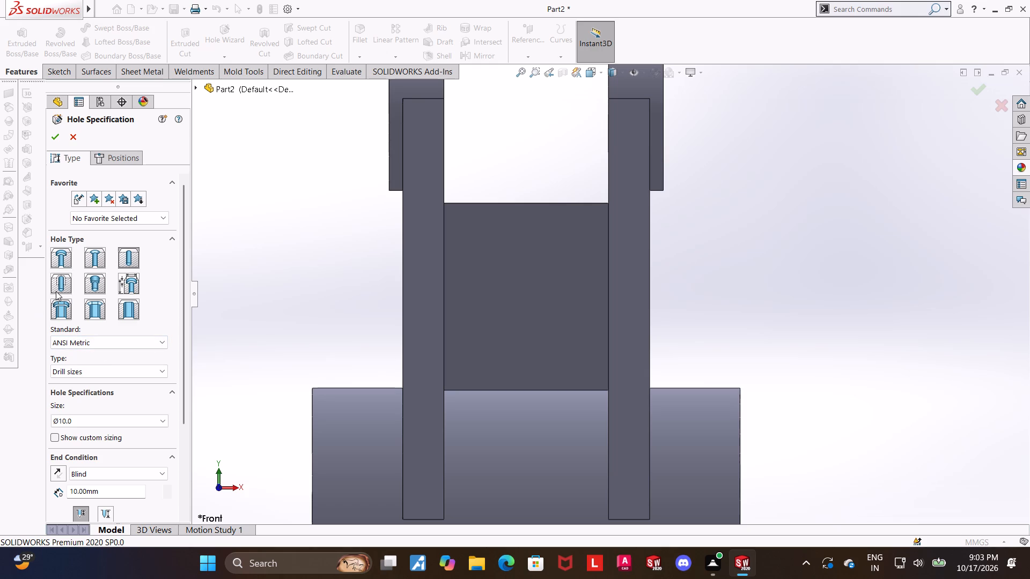
{"action": "scroll", "coordinate": [217, 345], "scroll_direction": "up", "scroll_amount": 1}
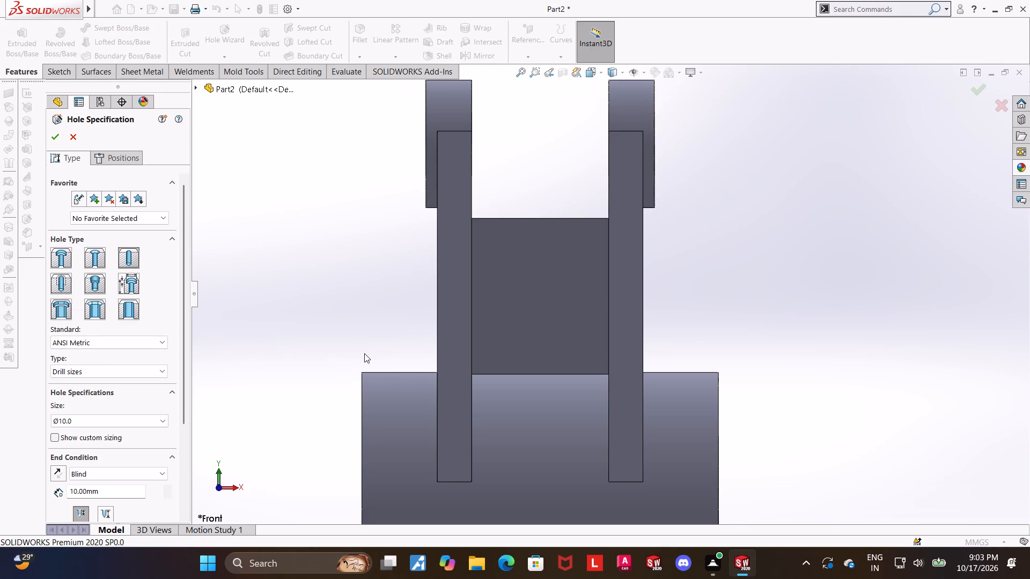
{"action": "scroll", "coordinate": [364, 353], "scroll_direction": "up", "scroll_amount": 1}
{"action": "scroll", "coordinate": [649, 261], "scroll_direction": "down", "scroll_amount": 3}
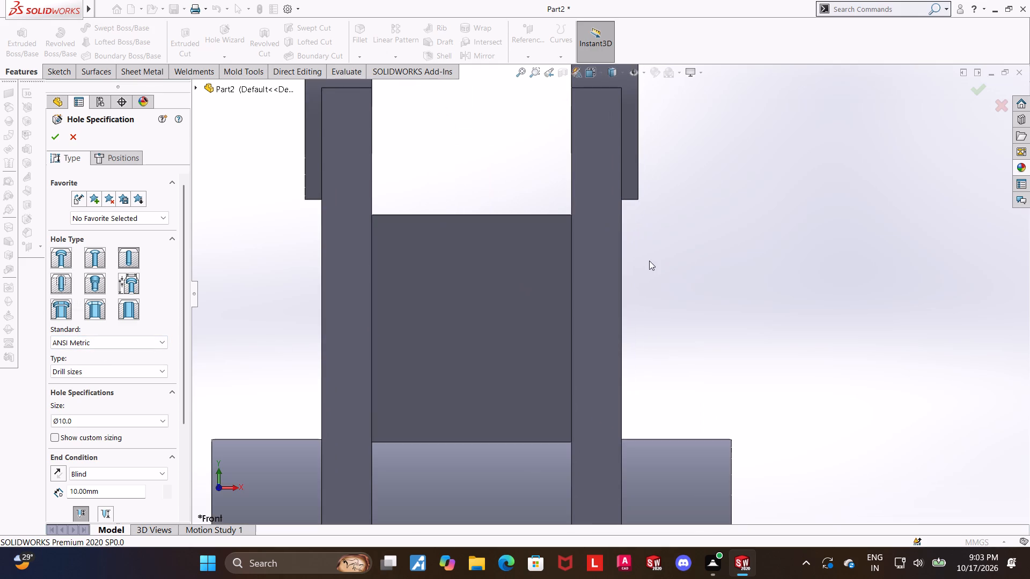
{"action": "scroll", "coordinate": [101, 406], "scroll_direction": "up", "scroll_amount": 1}
{"action": "scroll", "coordinate": [391, 407], "scroll_direction": "up", "scroll_amount": 1}
{"action": "left_click", "coordinate": [89, 369]}
{"action": "left_click", "coordinate": [84, 424]}
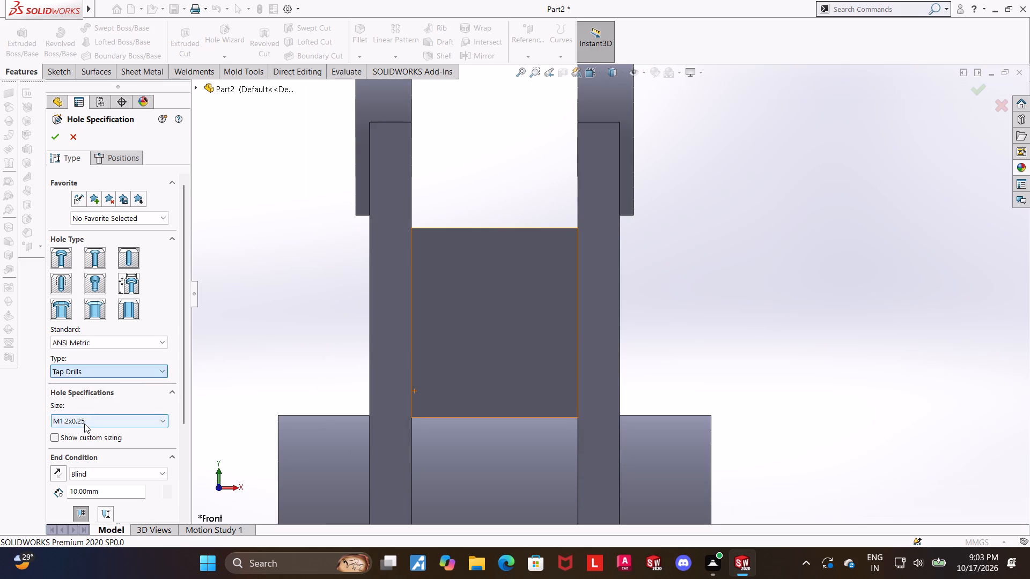
{"action": "left_click", "coordinate": [90, 420]}
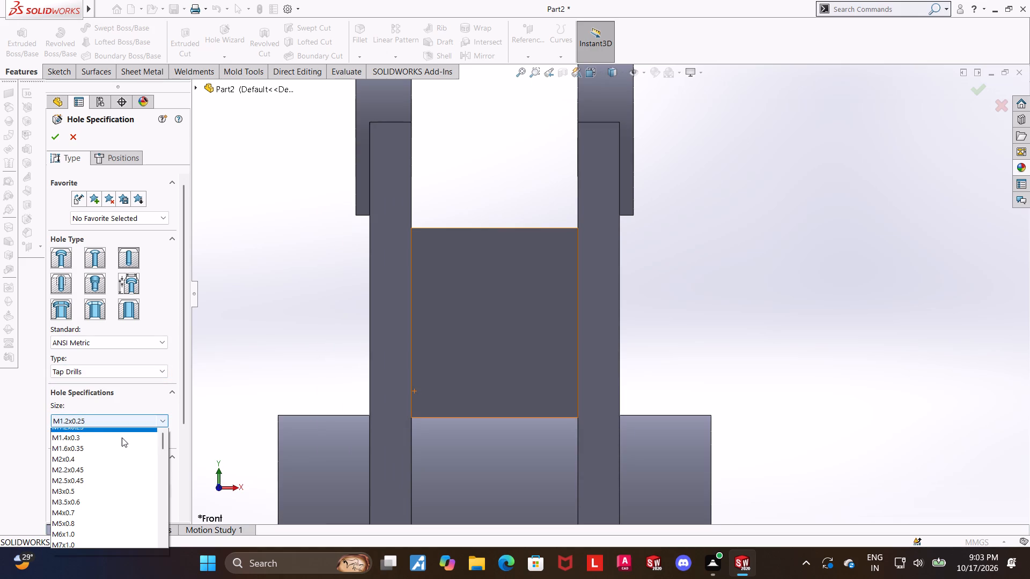
{"action": "scroll", "coordinate": [122, 437], "scroll_direction": "down", "scroll_amount": 4}
{"action": "scroll", "coordinate": [87, 486], "scroll_direction": "down", "scroll_amount": 3}
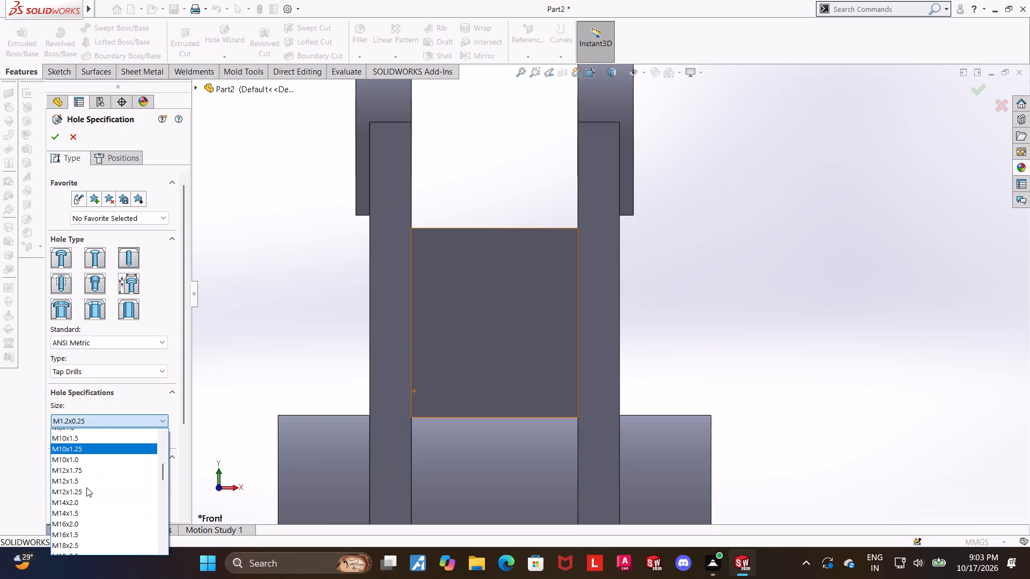
{"action": "scroll", "coordinate": [79, 463], "scroll_direction": "up", "scroll_amount": 2}
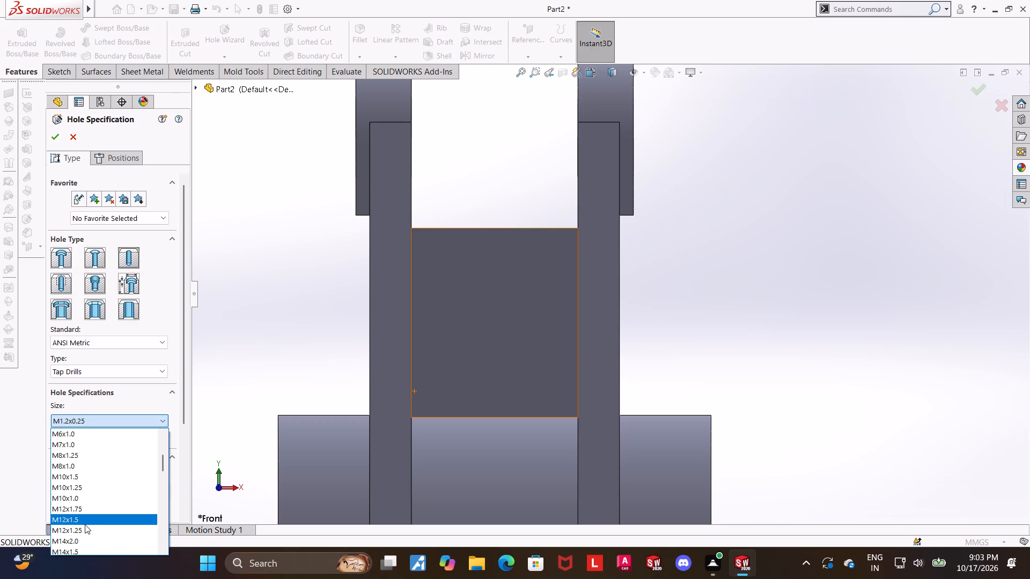
{"action": "left_click", "coordinate": [105, 349]}
{"action": "left_click", "coordinate": [104, 343]}
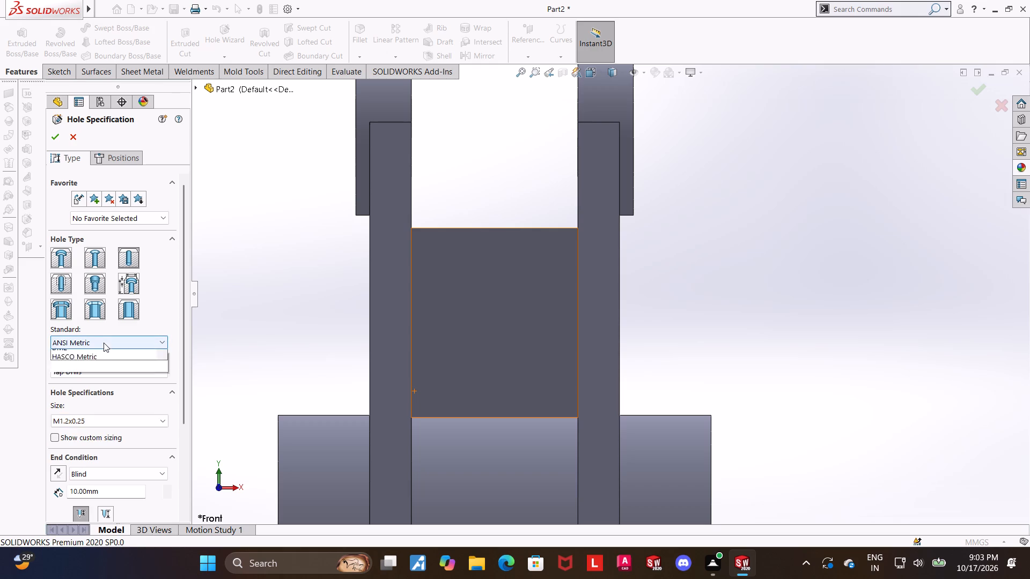
{"action": "left_click", "coordinate": [72, 407]}
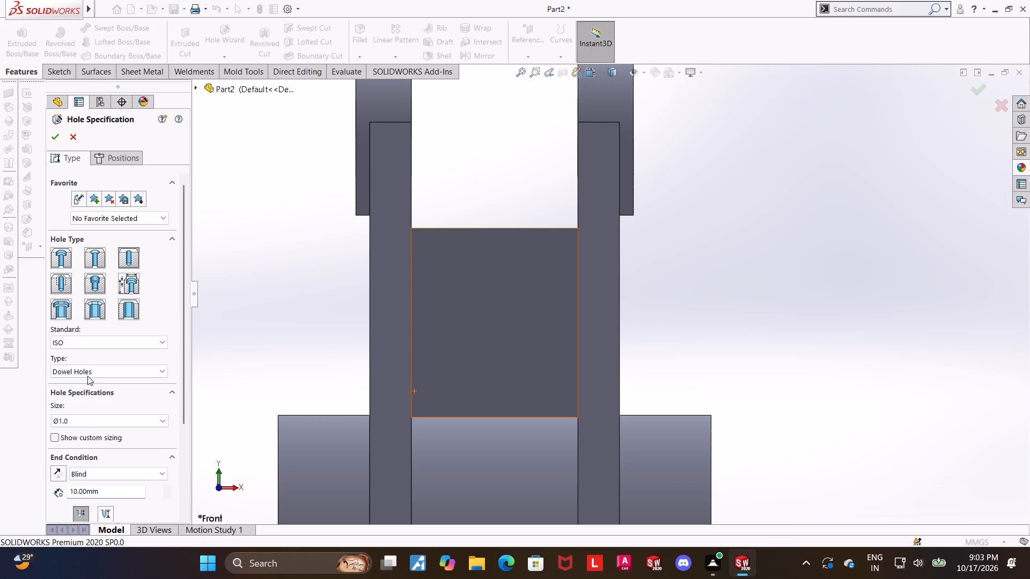
Specify the hole as Tap Drills type, size M12, with a Through All end condition.
{"action": "left_click", "coordinate": [87, 376]}
{"action": "left_click", "coordinate": [81, 390]}
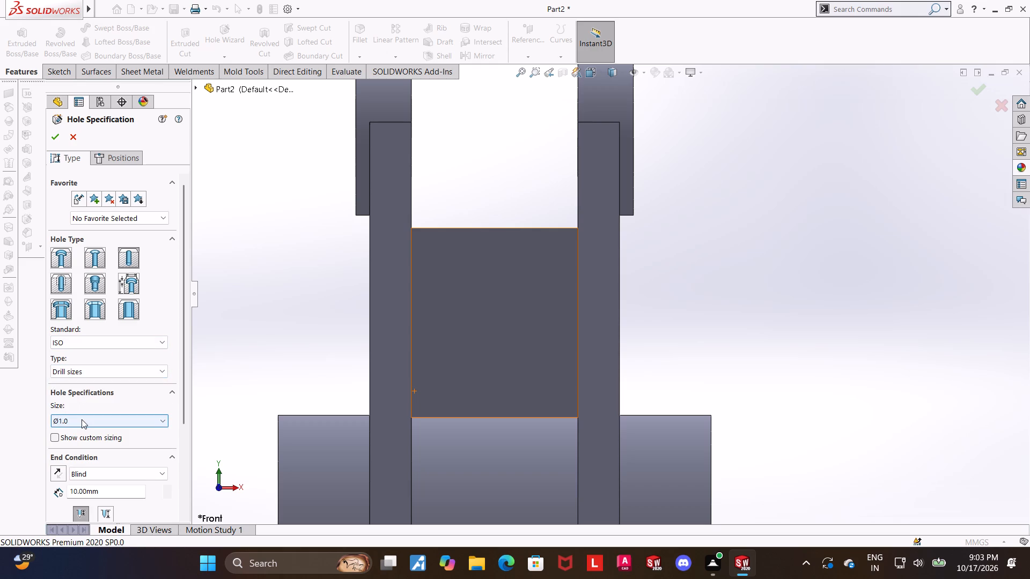
{"action": "left_click", "coordinate": [82, 420]}
{"action": "left_click", "coordinate": [89, 371]}
{"action": "left_click", "coordinate": [89, 371]}
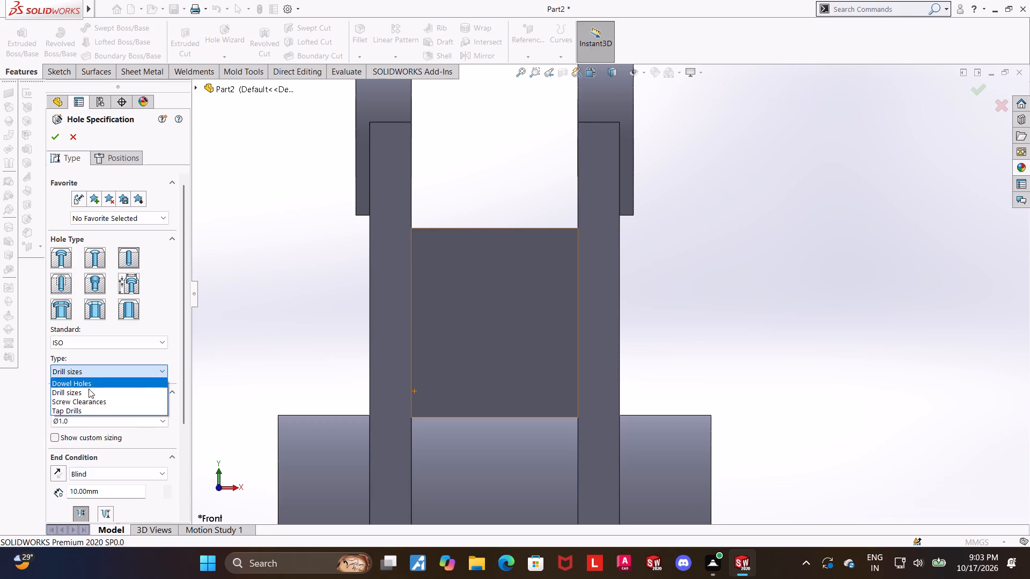
{"action": "left_click", "coordinate": [87, 409]}
{"action": "left_click", "coordinate": [86, 418]}
{"action": "scroll", "coordinate": [82, 458], "scroll_direction": "down", "scroll_amount": 5}
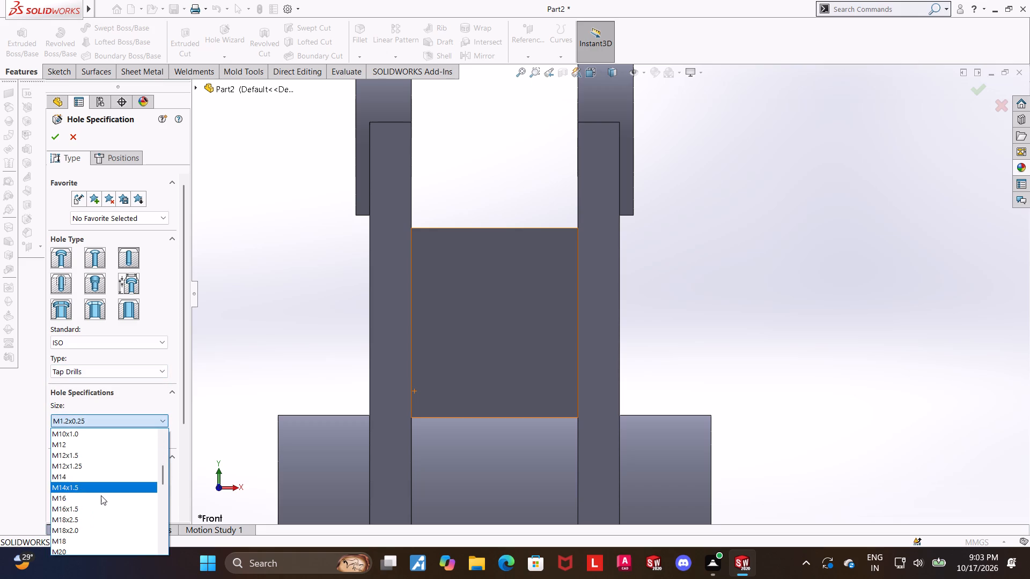
{"action": "left_click", "coordinate": [80, 438]}
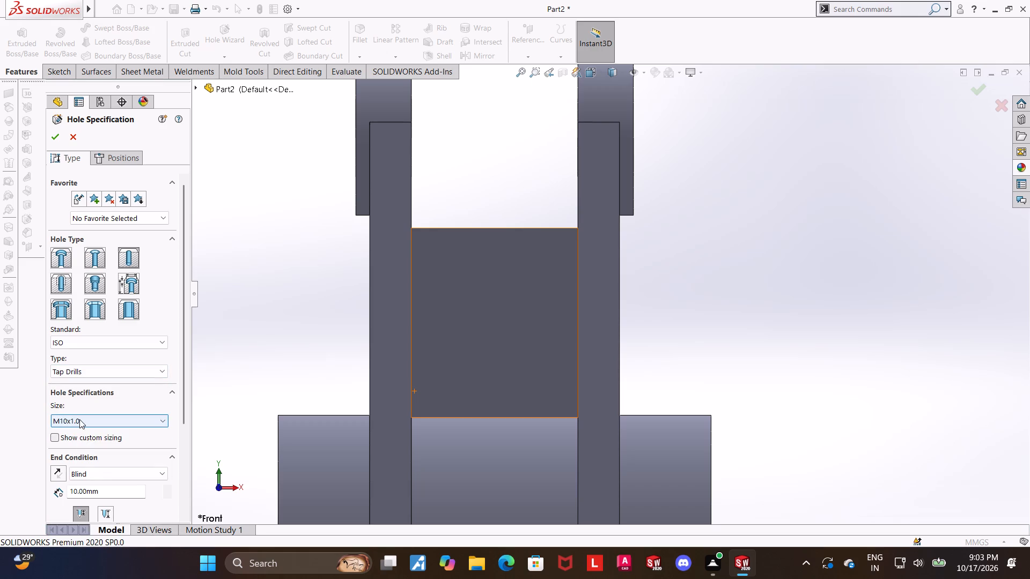
{"action": "left_click", "coordinate": [79, 419]}
{"action": "left_click", "coordinate": [78, 443]}
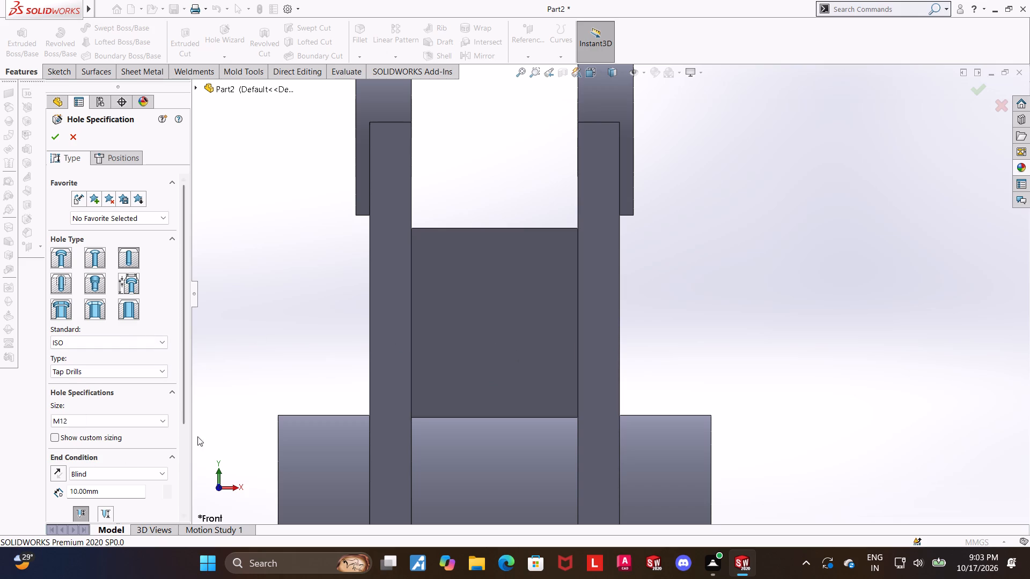
{"action": "left_click_drag", "start_coordinate": [183, 386], "coordinate": [183, 427]}
{"action": "left_click", "coordinate": [143, 413]}
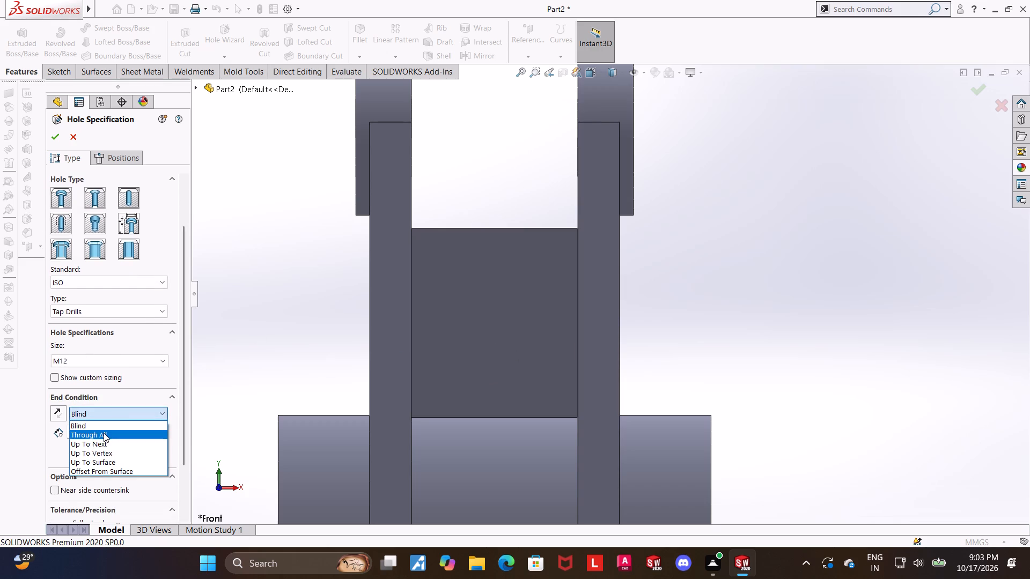
{"action": "left_click", "coordinate": [104, 433]}
Place one hole position near the middle of the central rib's front face using a 3D sketch.
{"action": "left_click", "coordinate": [121, 162]}
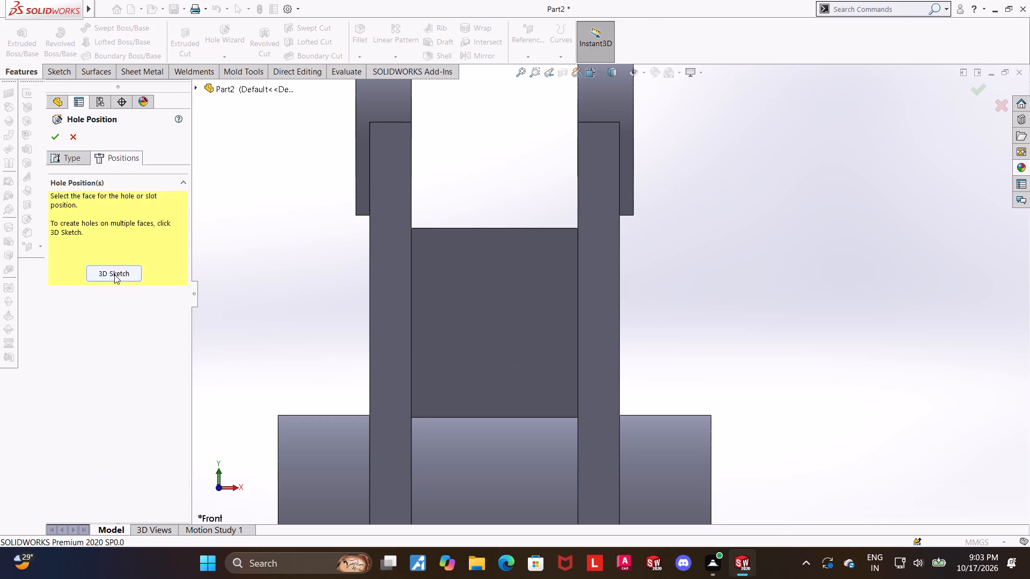
{"action": "left_click", "coordinate": [114, 274]}
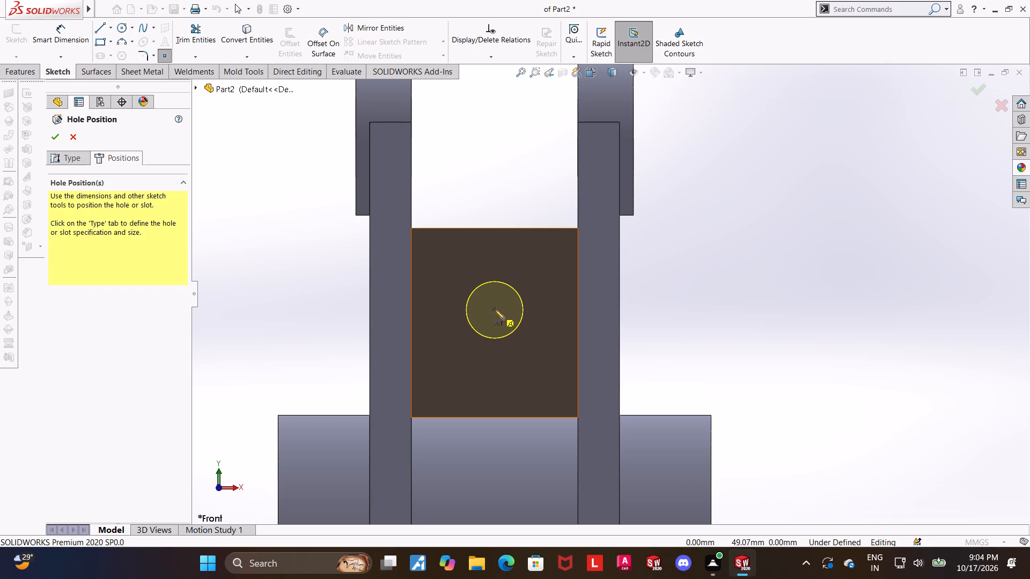
{"action": "left_click", "coordinate": [495, 309]}
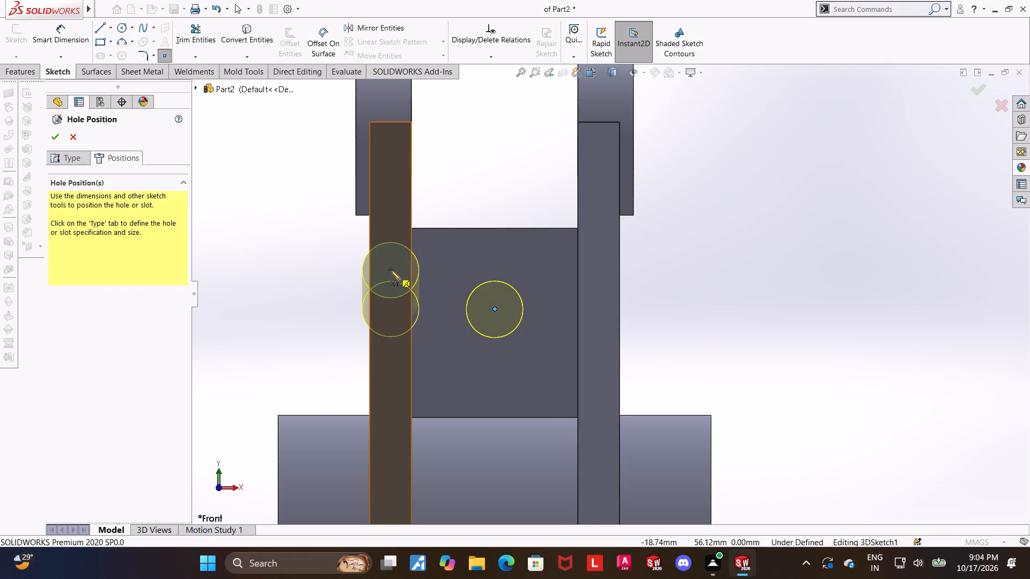
{"action": "key", "text": "Escape"}
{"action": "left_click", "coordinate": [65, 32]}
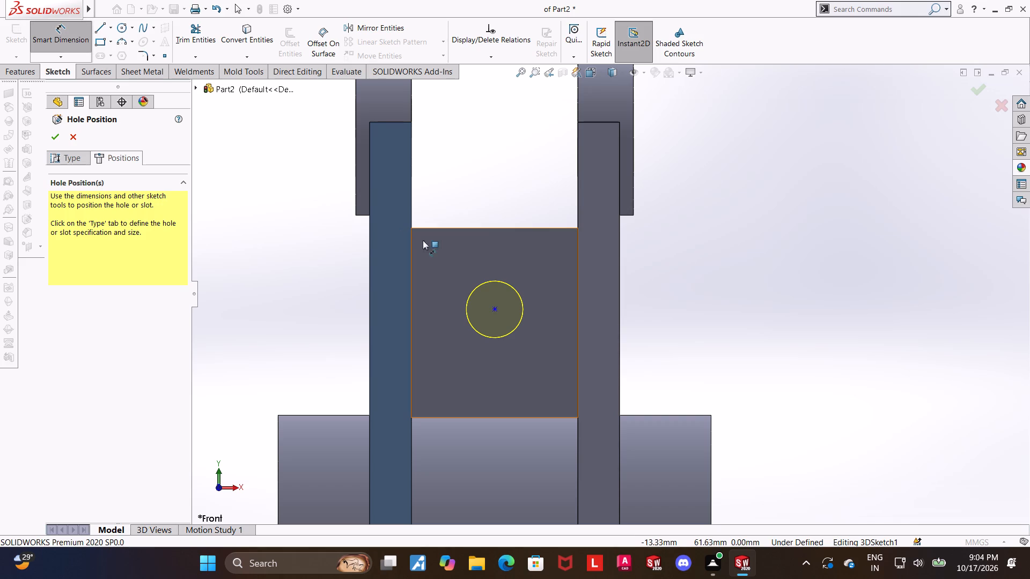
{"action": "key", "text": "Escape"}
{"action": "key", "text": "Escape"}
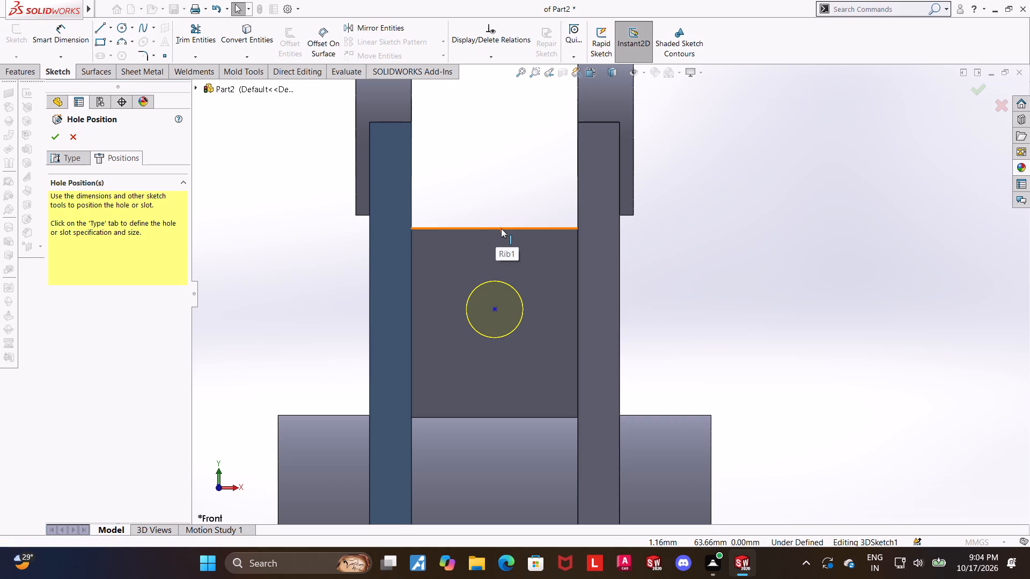
Align the hole point with the midpoint of the rib's top edge using an Along Y relation.
{"action": "left_click", "coordinate": [494, 228]}
{"action": "left_click", "coordinate": [495, 309], "text": "ctrl"}
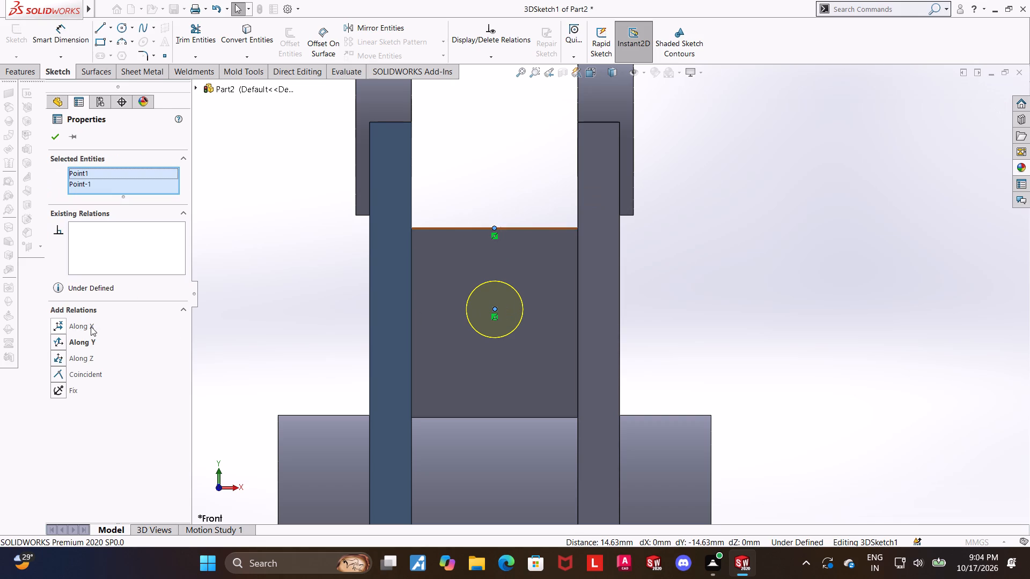
{"action": "left_click", "coordinate": [56, 326]}
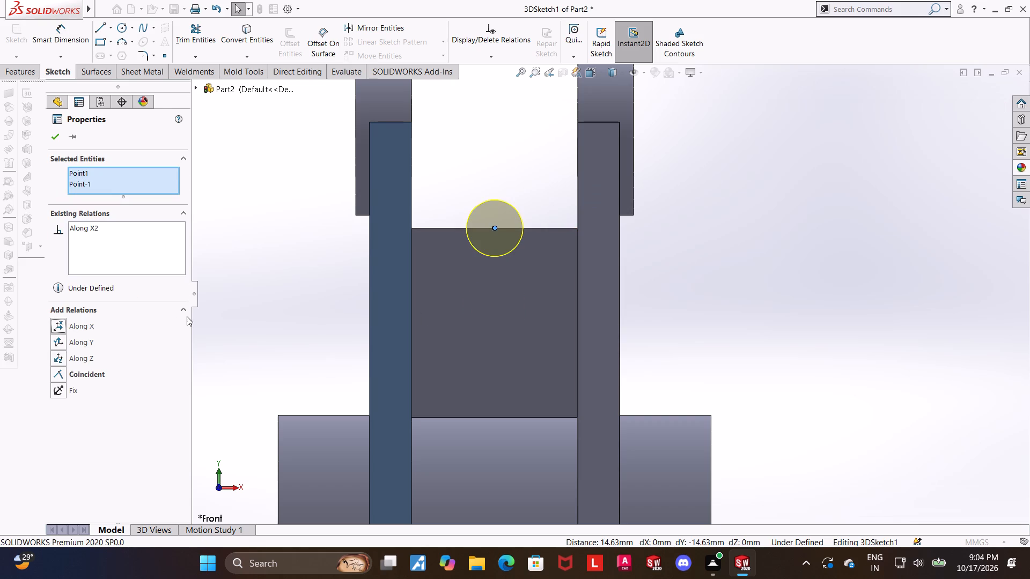
{"action": "key", "text": "ctrl+z"}
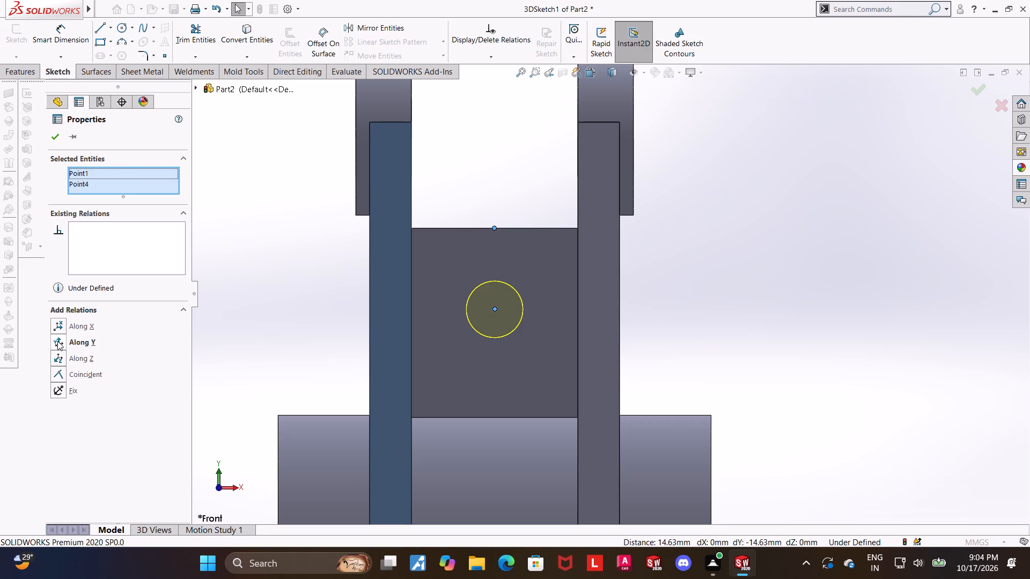
{"action": "left_click", "coordinate": [57, 341]}
{"action": "left_click", "coordinate": [290, 311]}
{"action": "left_click", "coordinate": [768, 280]}
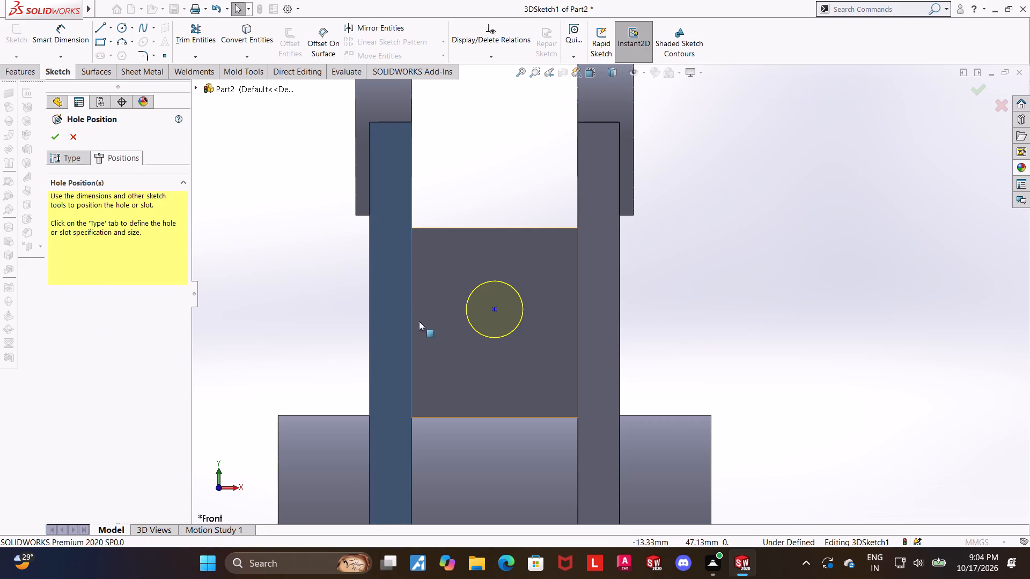
Align the hole point with the midpoint of the rib's side edge using an Along X relation and finish the hole.
{"action": "left_click", "coordinate": [412, 322]}
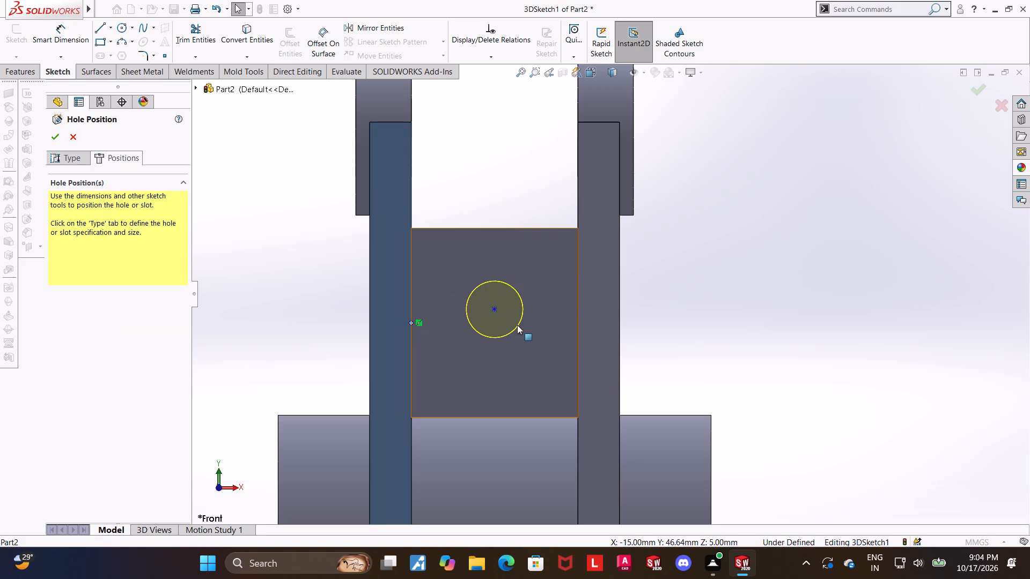
{"action": "left_click", "coordinate": [497, 309], "text": "ctrl"}
{"action": "left_click", "coordinate": [61, 322]}
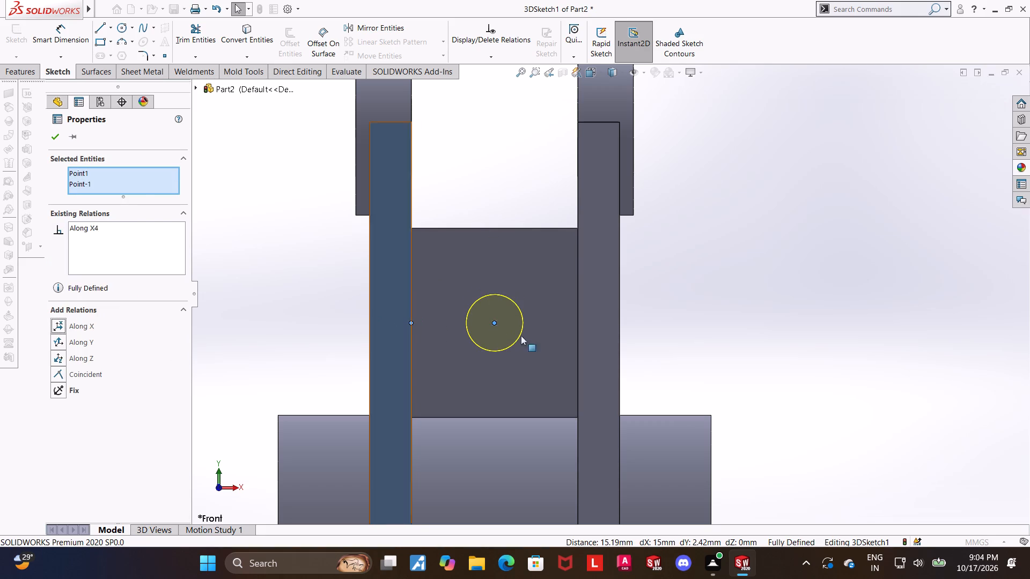
{"action": "left_click", "coordinate": [720, 335]}
{"action": "scroll", "coordinate": [709, 324], "scroll_direction": "up", "scroll_amount": 1}
{"action": "scroll", "coordinate": [663, 300], "scroll_direction": "down", "scroll_amount": 1}
{"action": "middle_click_drag", "start_coordinate": [669, 308], "coordinate": [640, 399]}
{"action": "scroll", "coordinate": [660, 360], "scroll_direction": "up", "scroll_amount": 2}
{"action": "left_click", "coordinate": [973, 88]}
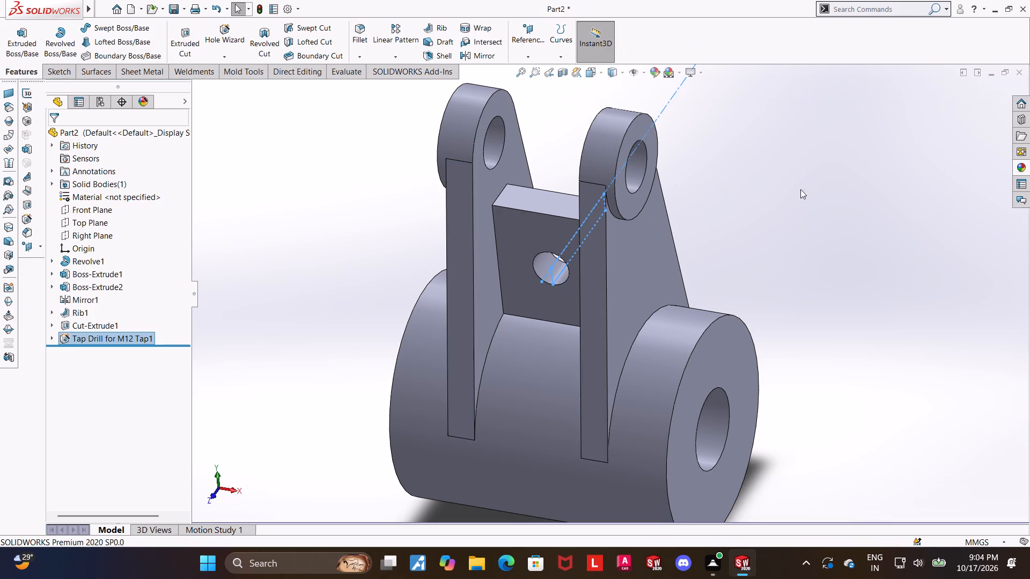
{"action": "left_click", "coordinate": [796, 195]}
{"action": "middle_click", "coordinate": [748, 218]}
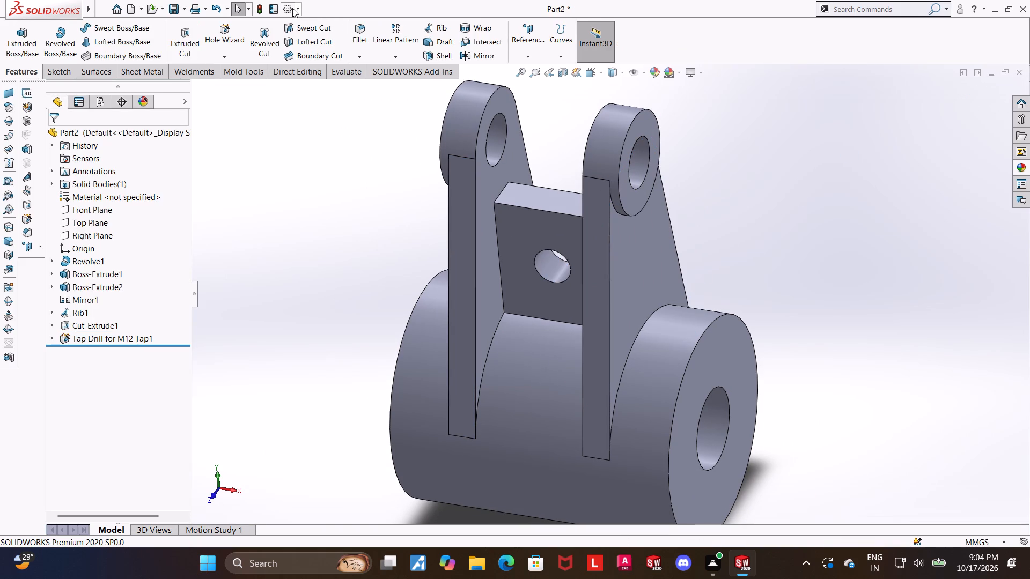
Enable shaded cosmetic threads in the document's detailing properties.
{"action": "left_click", "coordinate": [292, 8]}
{"action": "left_click", "coordinate": [399, 94]}
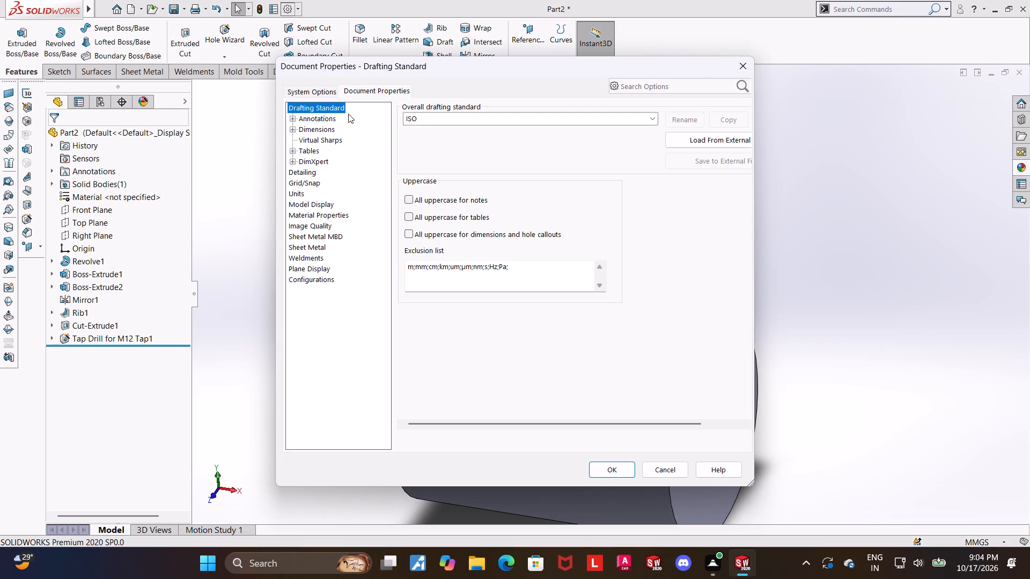
{"action": "left_click", "coordinate": [311, 169]}
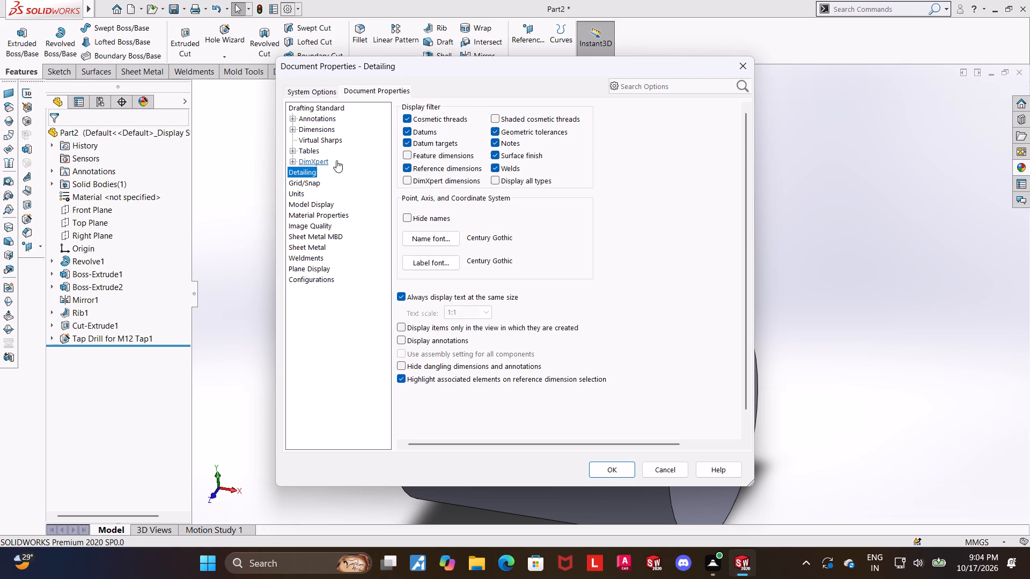
{"action": "left_click", "coordinate": [497, 120]}
{"action": "left_click", "coordinate": [604, 471]}
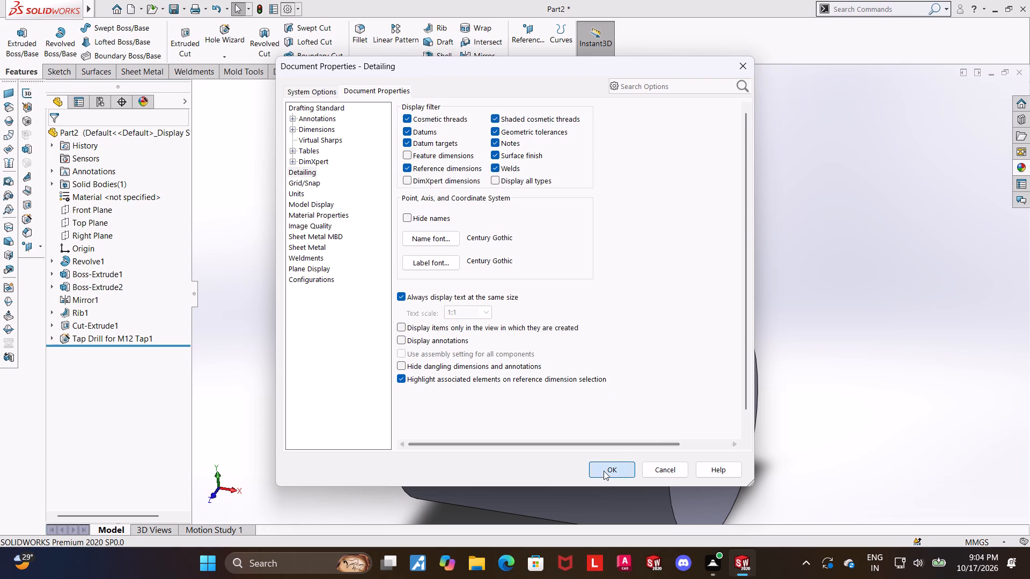
Change the central rib's M12 tap-drill hole to a straight-tap hole of type Bottoming Tapped Hole.
{"action": "middle_click_drag", "start_coordinate": [776, 245], "coordinate": [776, 261]}
{"action": "scroll", "coordinate": [776, 261], "scroll_direction": "up", "scroll_amount": 3}
{"action": "scroll", "coordinate": [707, 263], "scroll_direction": "down", "scroll_amount": 2}
{"action": "left_click", "coordinate": [520, 271]}
{"action": "left_click", "coordinate": [746, 307]}
{"action": "scroll", "coordinate": [721, 305], "scroll_direction": "up", "scroll_amount": 1}
{"action": "middle_click_drag", "start_coordinate": [719, 305], "coordinate": [705, 256]}
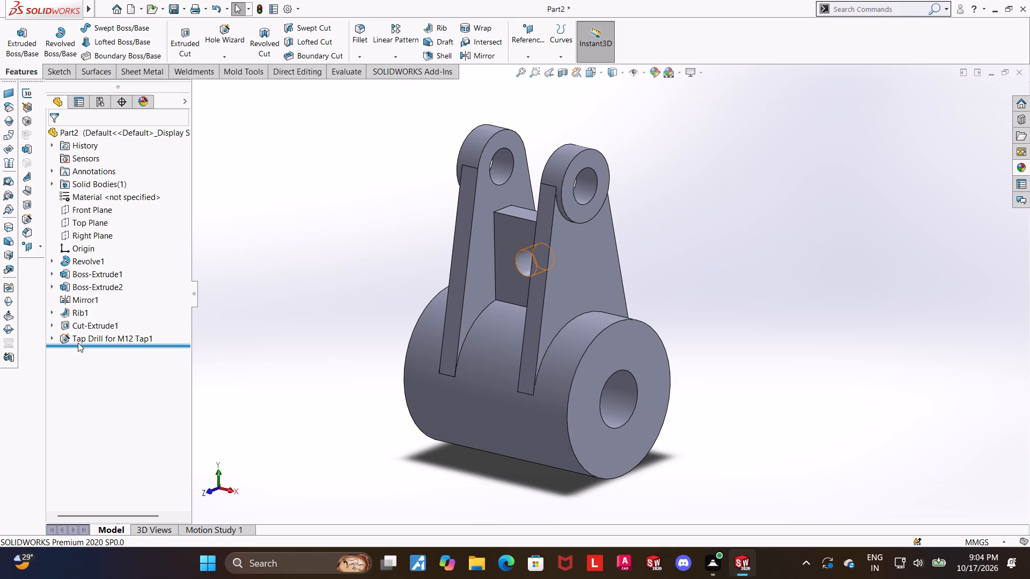
{"action": "scroll", "coordinate": [691, 439], "scroll_direction": "up", "scroll_amount": 1}
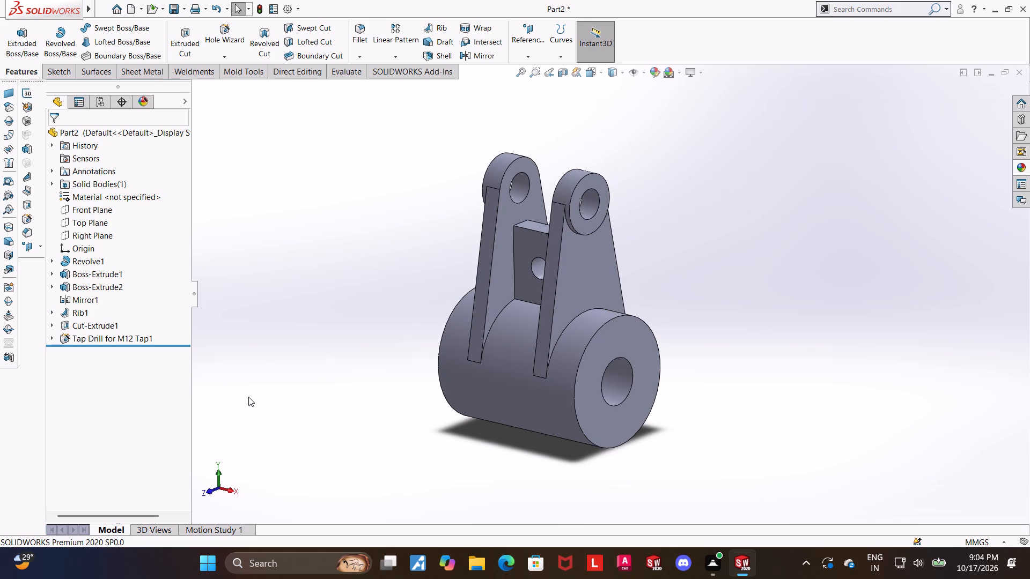
{"action": "left_click", "coordinate": [73, 337]}
{"action": "left_click", "coordinate": [79, 306]}
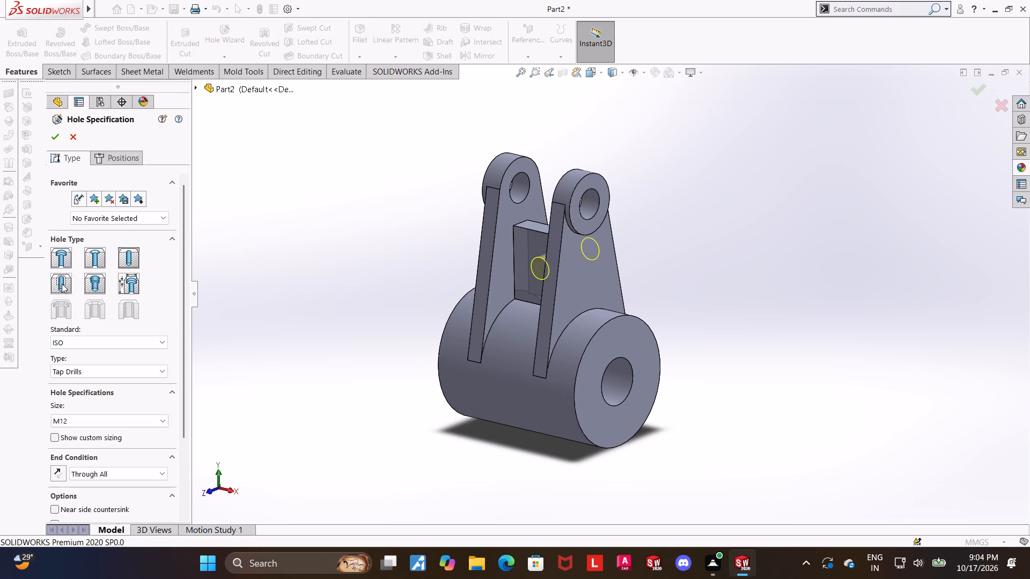
{"action": "left_click", "coordinate": [45, 278]}
{"action": "left_click", "coordinate": [57, 281]}
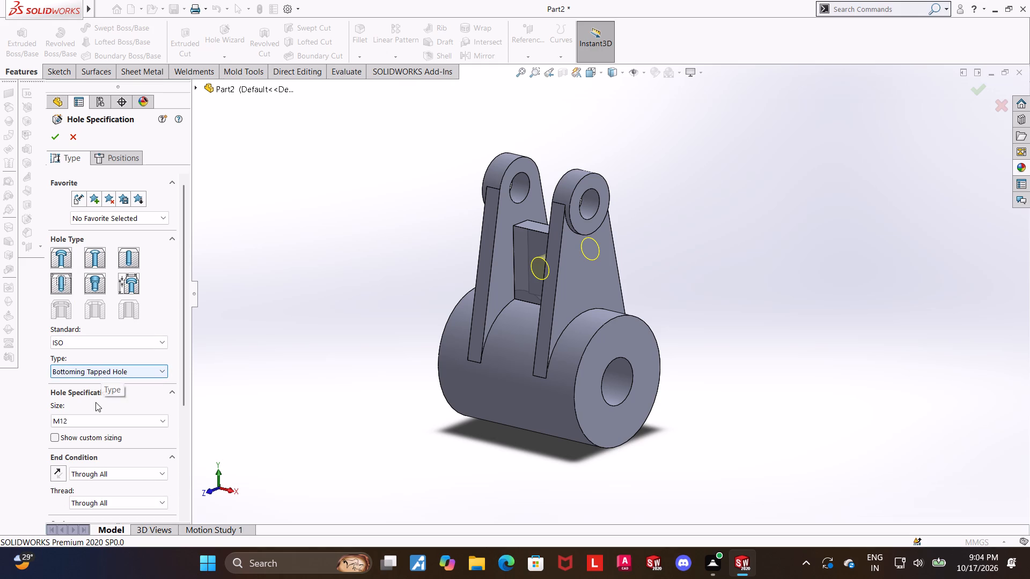
{"action": "scroll", "coordinate": [447, 368], "scroll_direction": "up", "scroll_amount": 2}
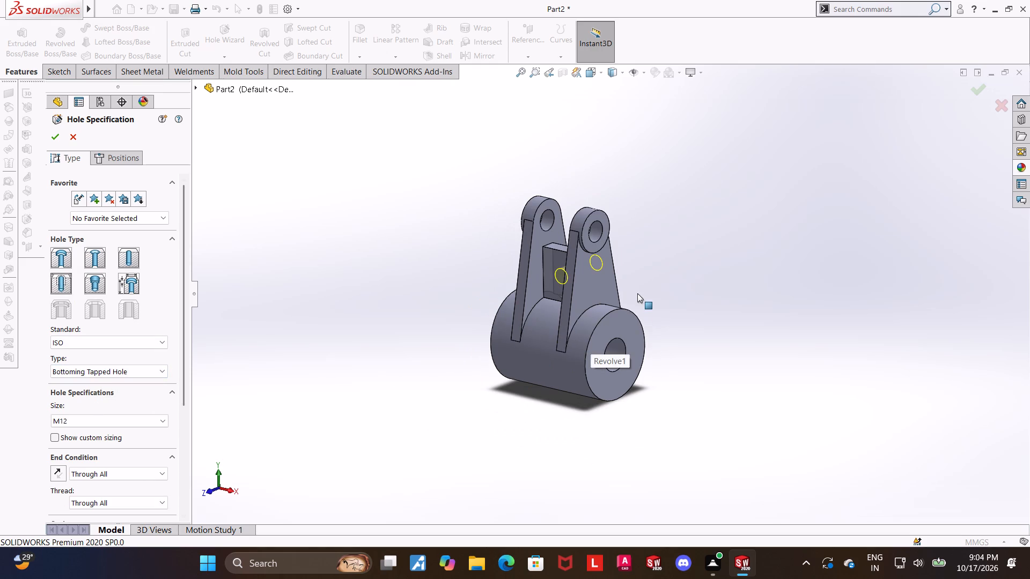
{"action": "scroll", "coordinate": [637, 294], "scroll_direction": "down", "scroll_amount": 2}
{"action": "left_click", "coordinate": [59, 137]}
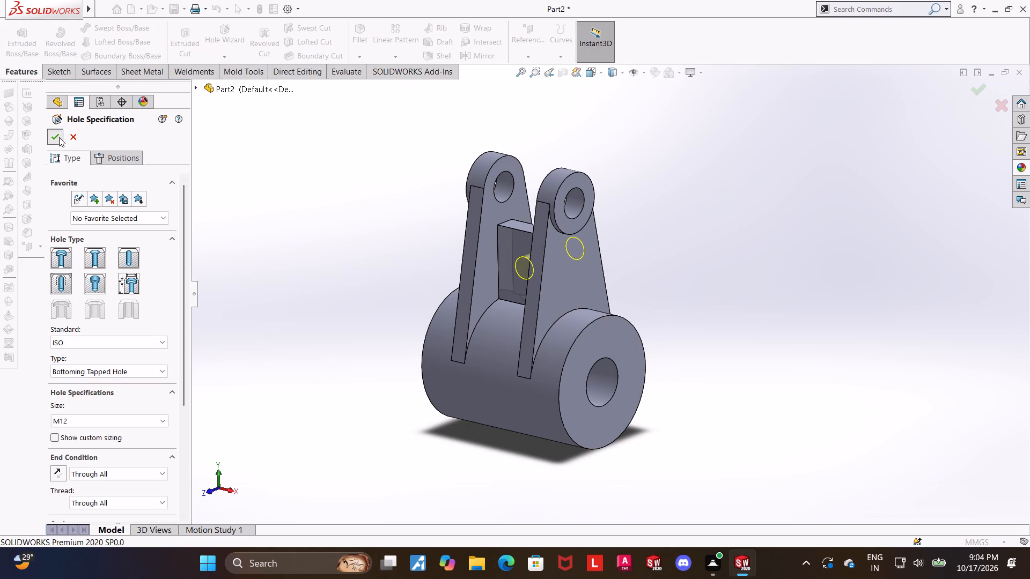
Edit the rib's M12 tapped hole to use the cosmetic thread option.
{"action": "middle_click_drag", "start_coordinate": [733, 265], "coordinate": [745, 272]}
{"action": "scroll", "coordinate": [445, 269], "scroll_direction": "down", "scroll_amount": 2}
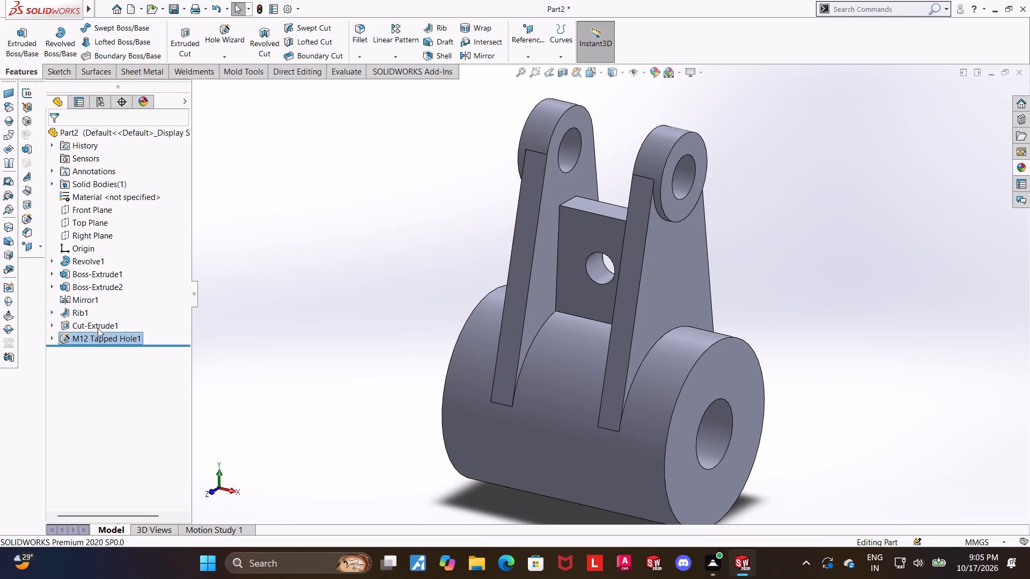
{"action": "left_click", "coordinate": [97, 336]}
{"action": "left_click", "coordinate": [104, 305]}
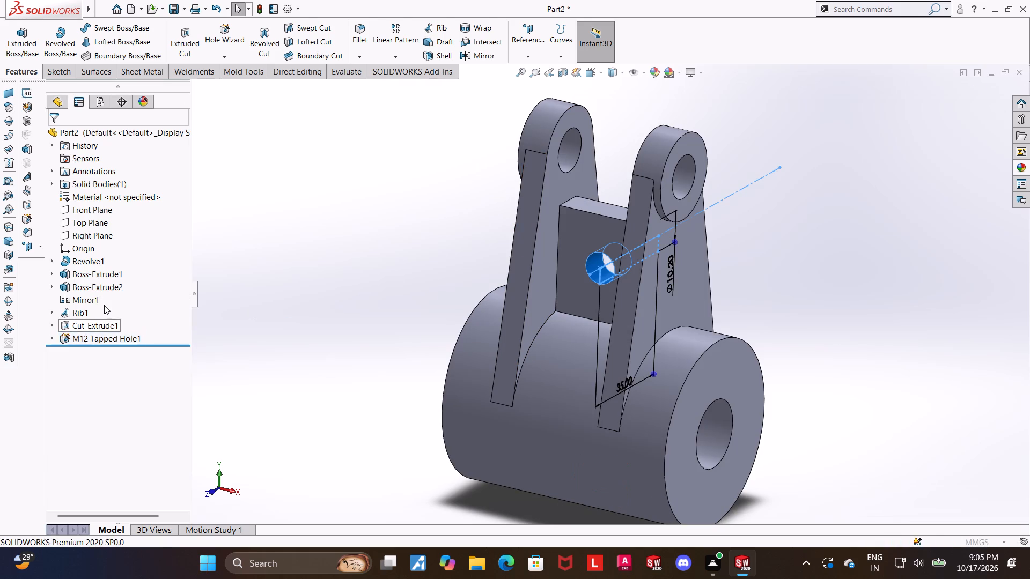
{"action": "left_click", "coordinate": [63, 281]}
{"action": "left_click_drag", "start_coordinate": [185, 348], "coordinate": [187, 377]}
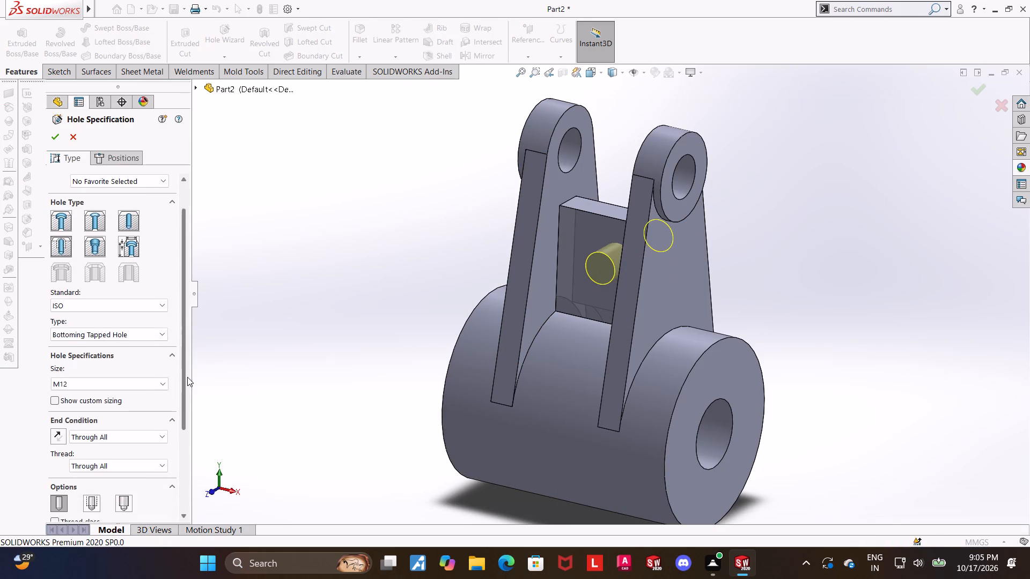
{"action": "left_click_drag", "start_coordinate": [187, 377], "coordinate": [189, 437]}
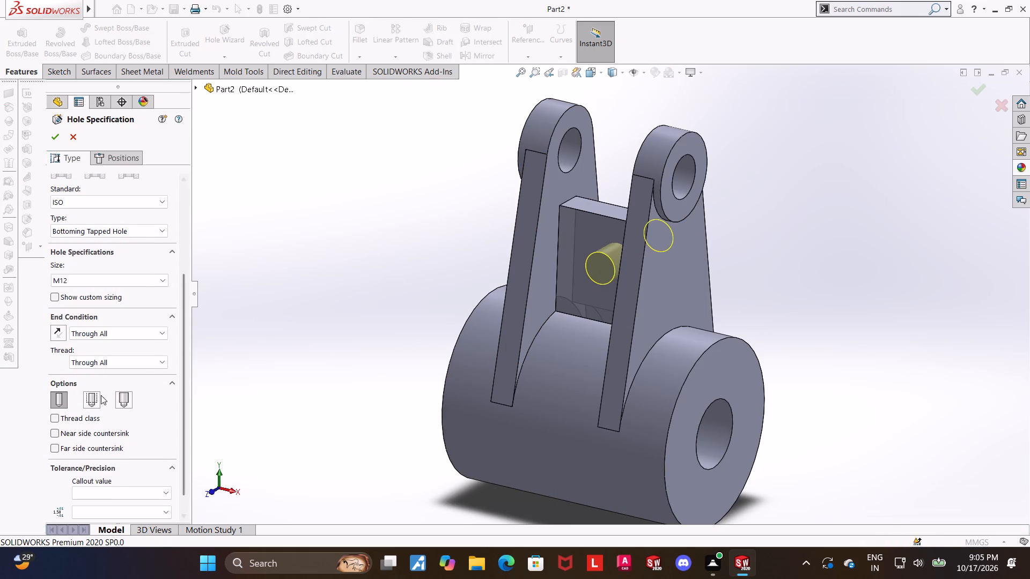
{"action": "left_click", "coordinate": [97, 399]}
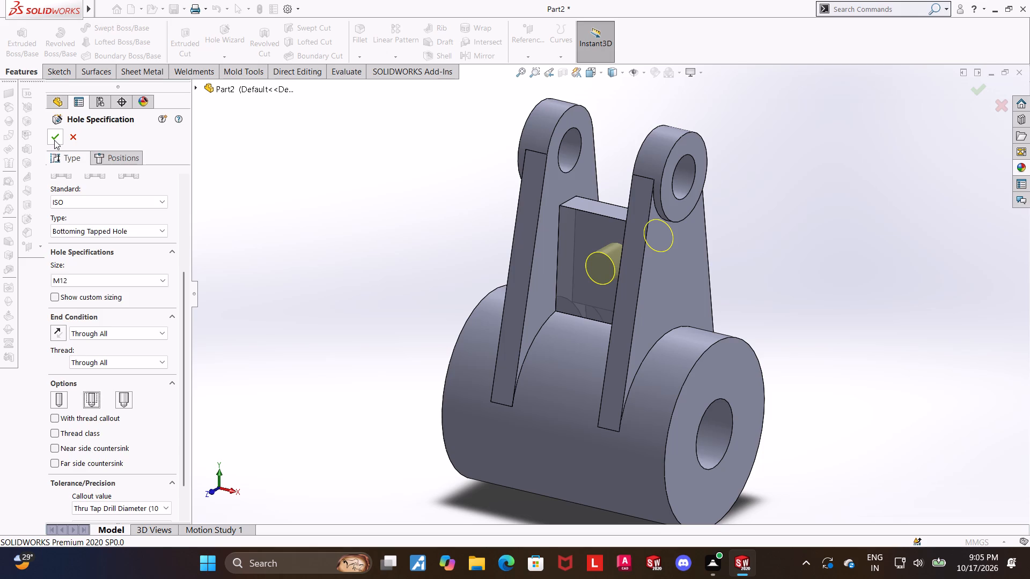
{"action": "left_click", "coordinate": [54, 140]}
Examine the rib and its threaded hole, including in the Right view with hidden lines visible, and return to the shaded display with edges.
{"action": "left_click", "coordinate": [322, 287]}
{"action": "middle_click_drag", "start_coordinate": [321, 293], "coordinate": [320, 315]}
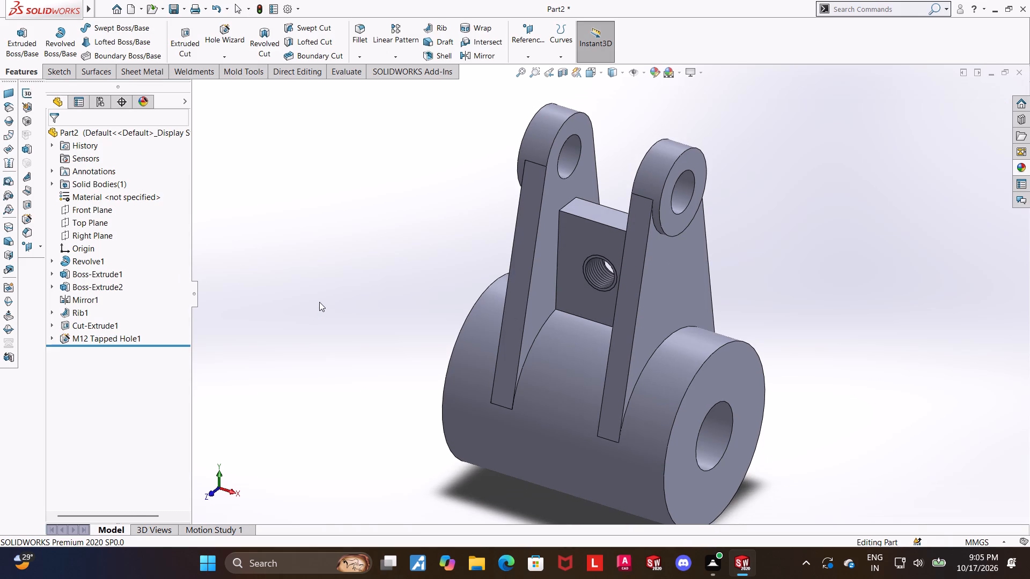
{"action": "scroll", "coordinate": [364, 296], "scroll_direction": "up", "scroll_amount": 1}
{"action": "scroll", "coordinate": [688, 251], "scroll_direction": "down", "scroll_amount": 1}
{"action": "middle_click", "coordinate": [700, 266]}
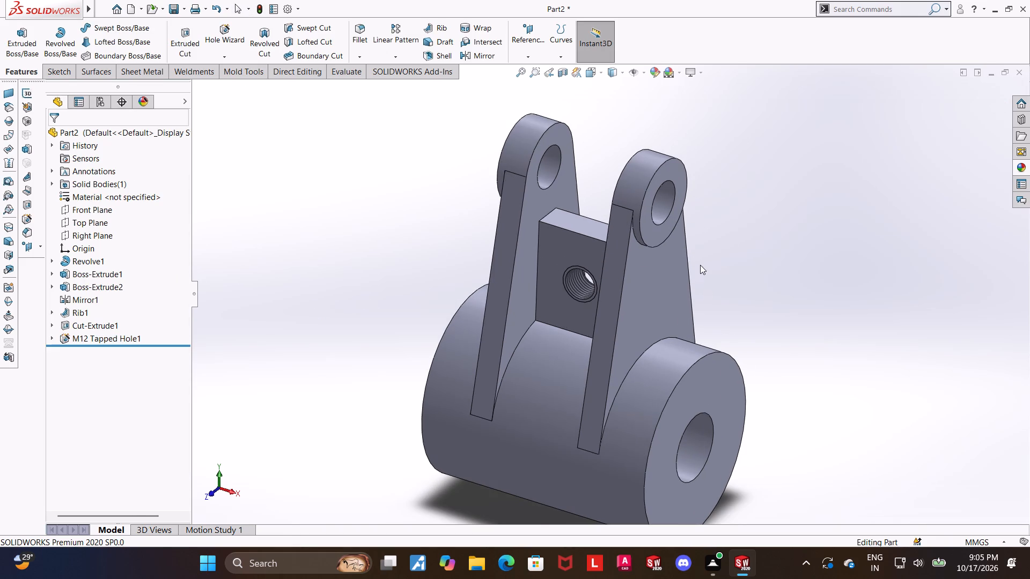
{"action": "scroll", "coordinate": [702, 267], "scroll_direction": "up", "scroll_amount": 2}
{"action": "middle_click_drag", "start_coordinate": [698, 265], "coordinate": [676, 231]}
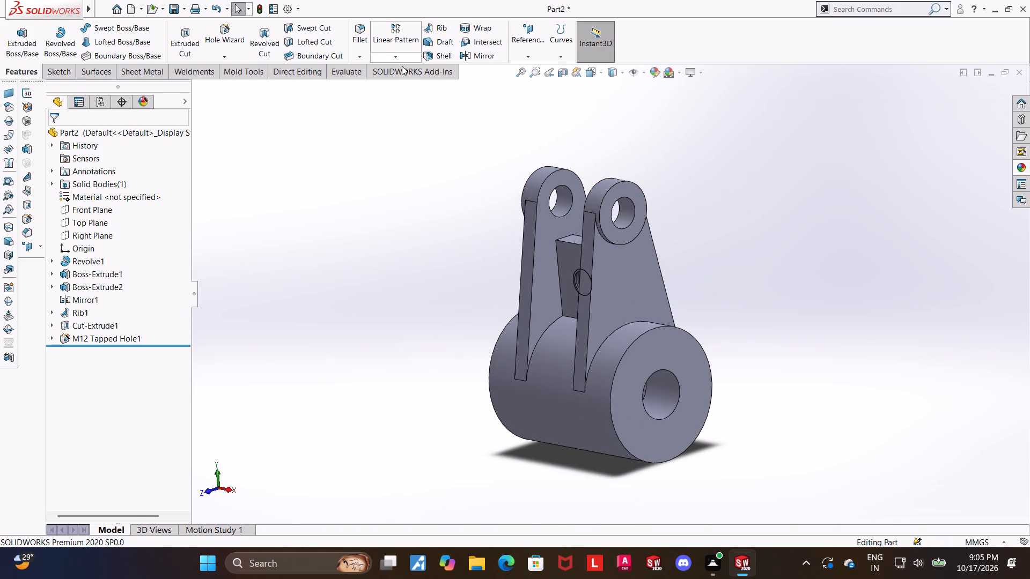
{"action": "left_click", "coordinate": [590, 73]}
{"action": "left_click", "coordinate": [539, 340]}
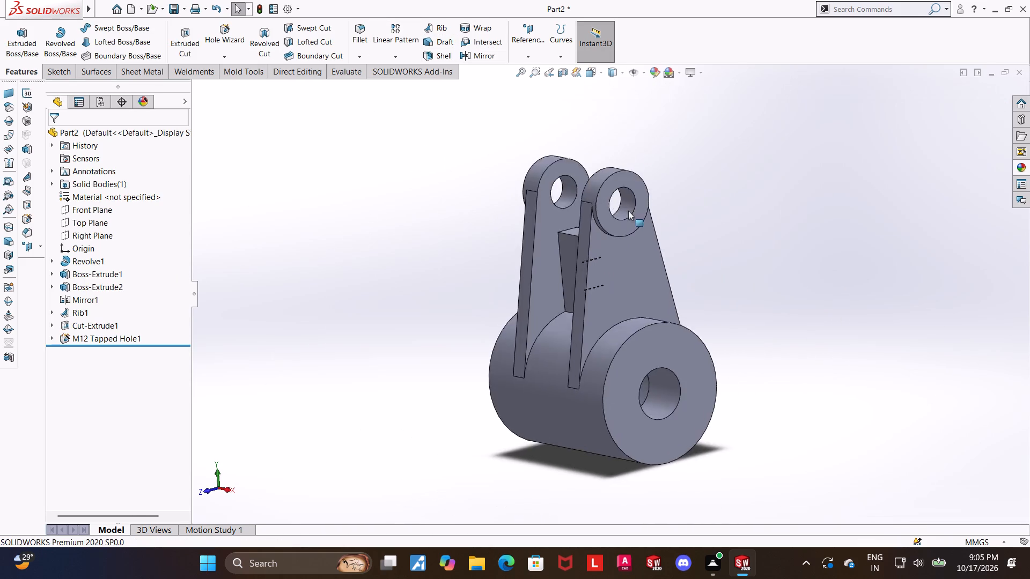
{"action": "left_click", "coordinate": [613, 75]}
{"action": "left_click", "coordinate": [614, 129]}
{"action": "left_click", "coordinate": [774, 234]}
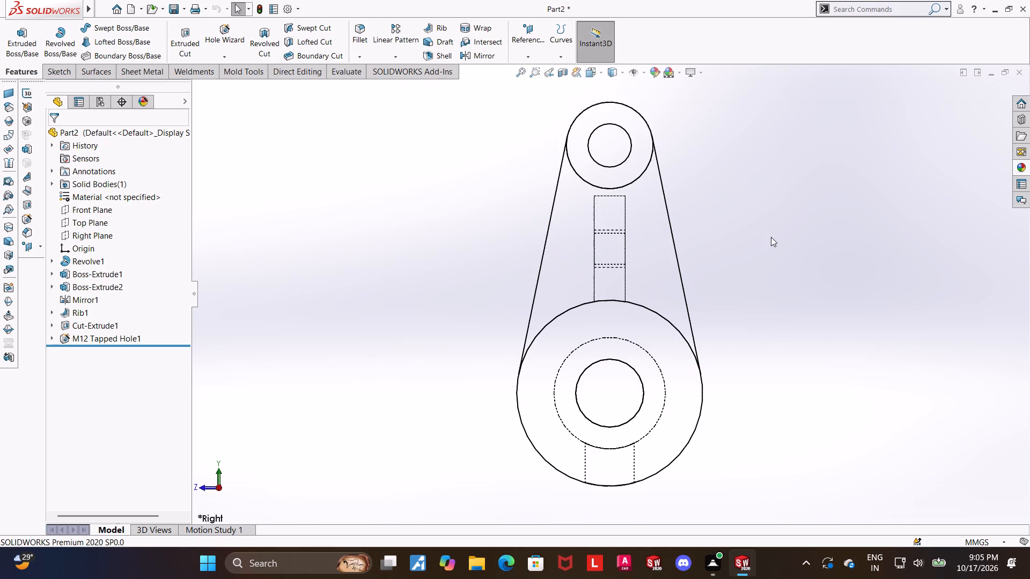
{"action": "scroll", "coordinate": [696, 261], "scroll_direction": "down", "scroll_amount": 1}
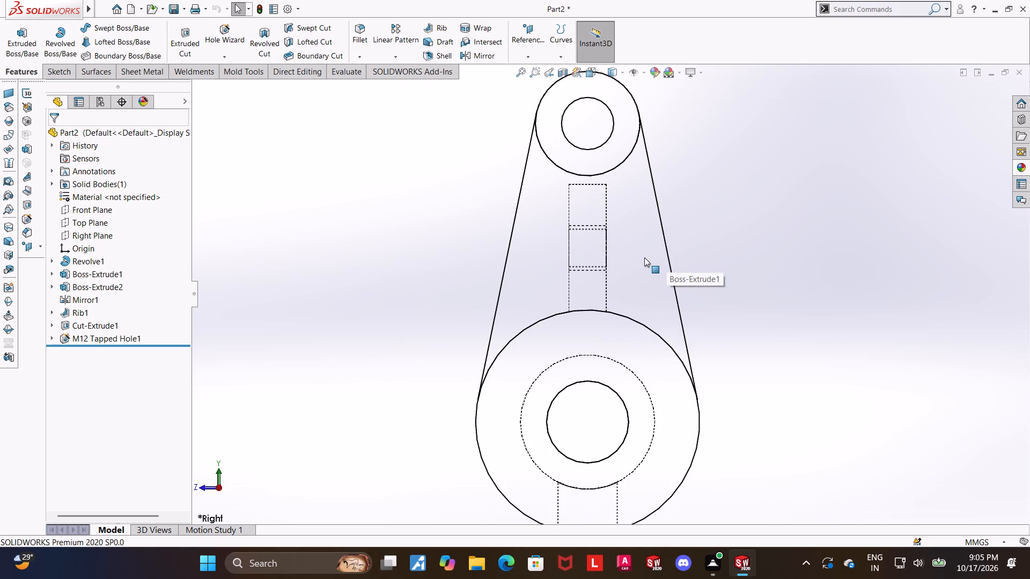
{"action": "scroll", "coordinate": [644, 257], "scroll_direction": "up", "scroll_amount": 1}
{"action": "scroll", "coordinate": [603, 264], "scroll_direction": "down", "scroll_amount": 1}
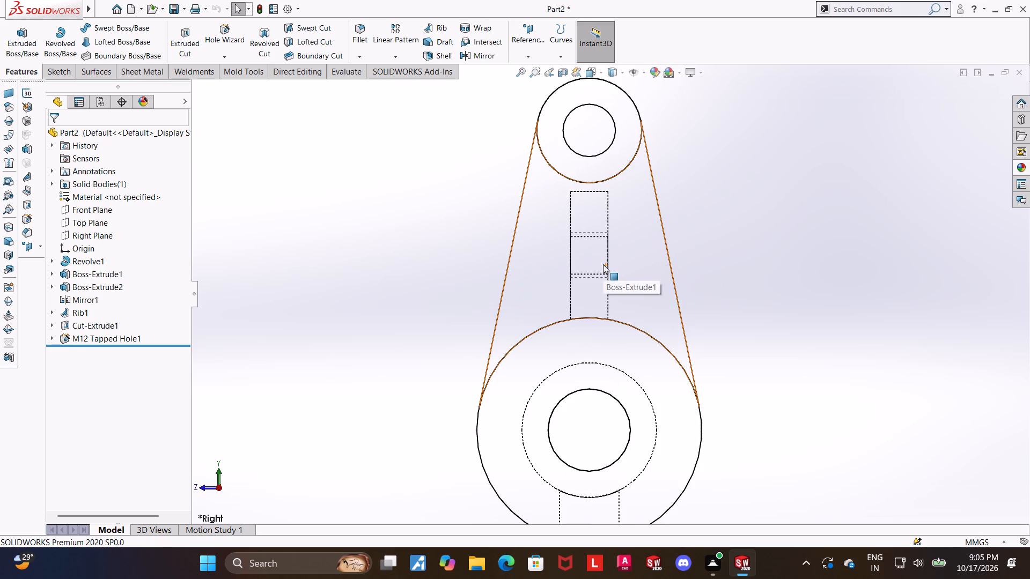
{"action": "scroll", "coordinate": [603, 264], "scroll_direction": "up", "scroll_amount": 1}
{"action": "scroll", "coordinate": [614, 248], "scroll_direction": "down", "scroll_amount": 1}
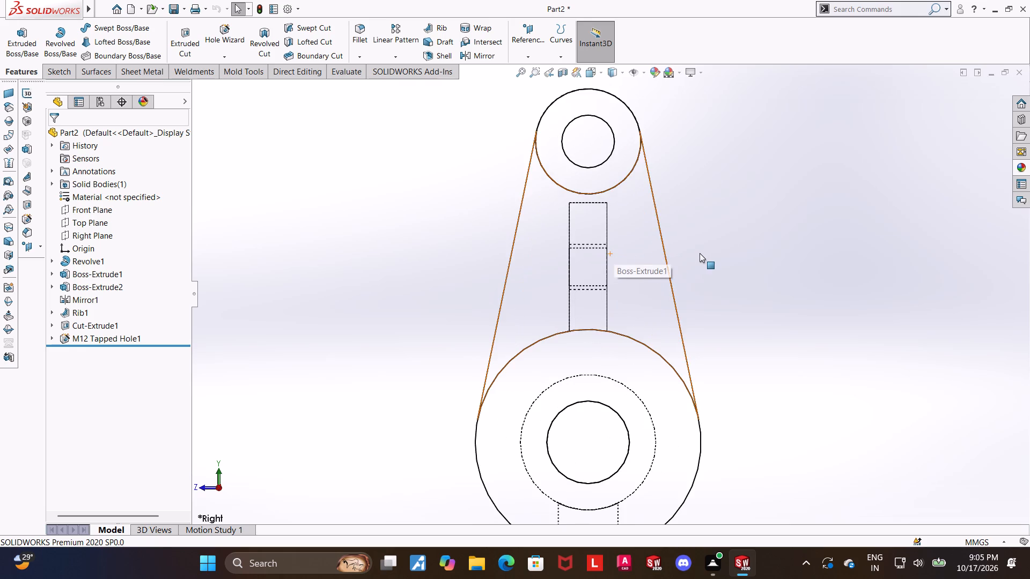
{"action": "scroll", "coordinate": [701, 254], "scroll_direction": "up", "scroll_amount": 2}
{"action": "scroll", "coordinate": [641, 273], "scroll_direction": "up", "scroll_amount": 1}
{"action": "middle_click_drag", "start_coordinate": [644, 277], "coordinate": [687, 300]}
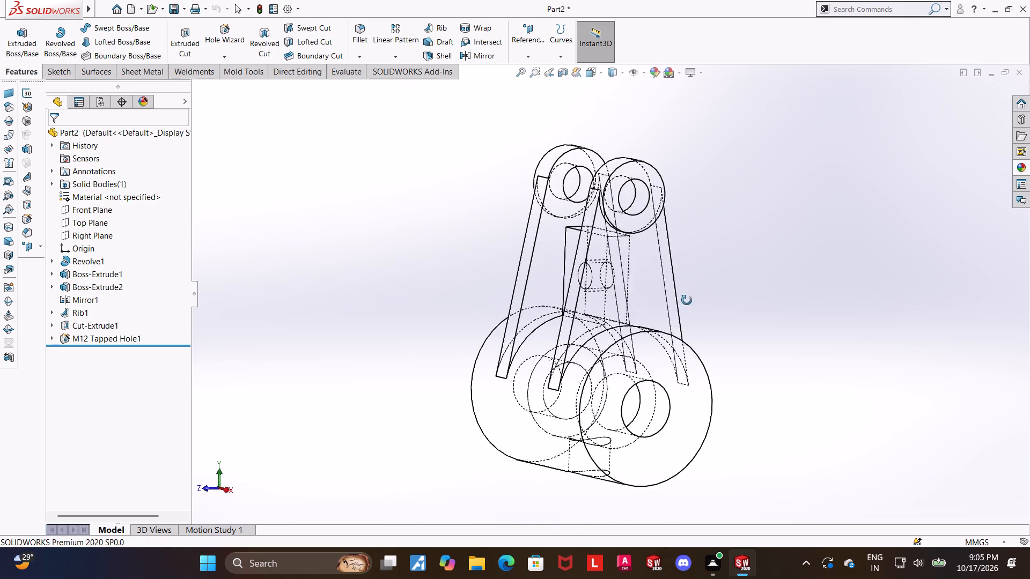
{"action": "middle_click_drag", "start_coordinate": [687, 300], "coordinate": [620, 387]}
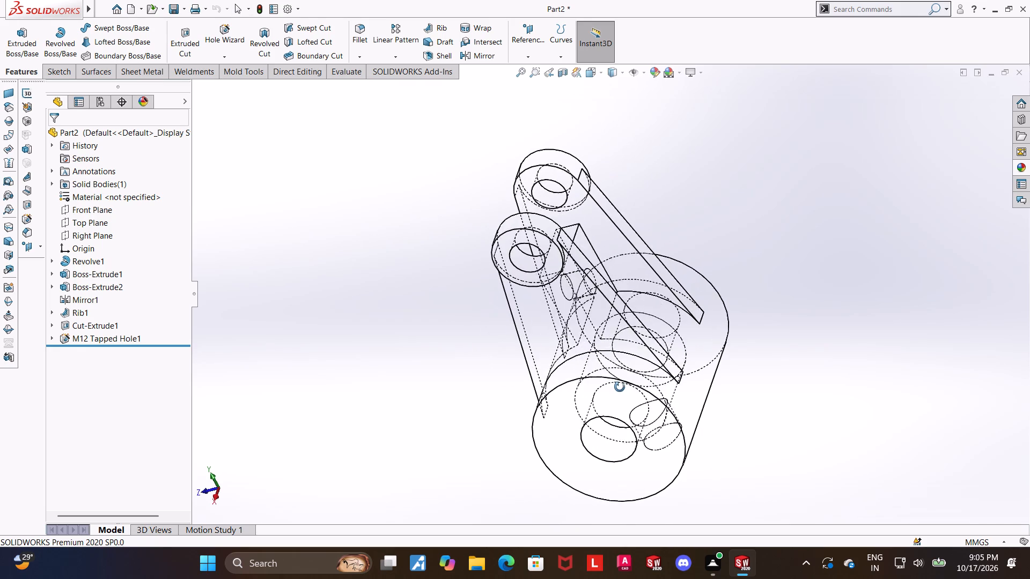
{"action": "middle_click_drag", "start_coordinate": [620, 387], "coordinate": [677, 399]}
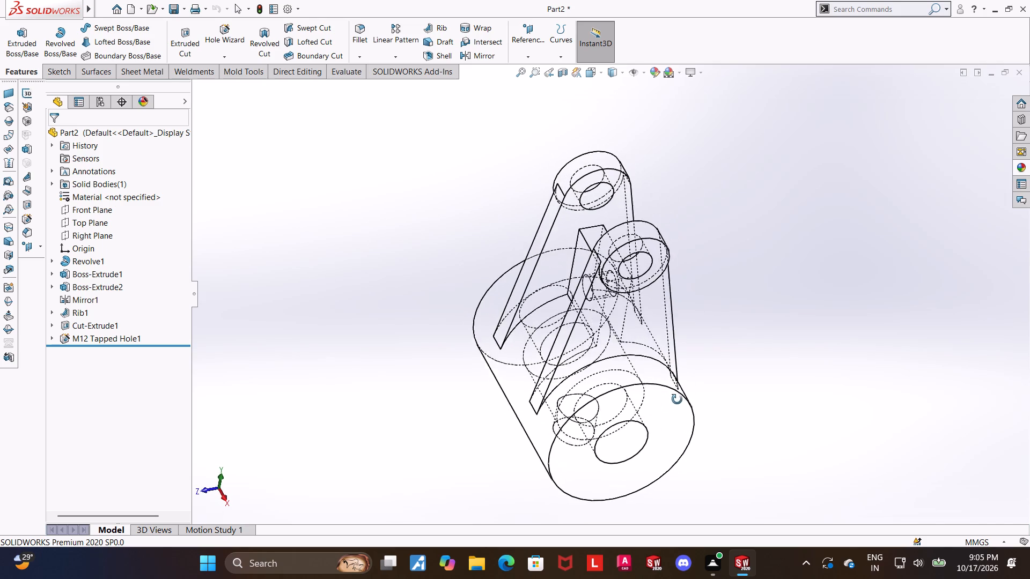
{"action": "middle_click_drag", "start_coordinate": [677, 399], "coordinate": [674, 402]}
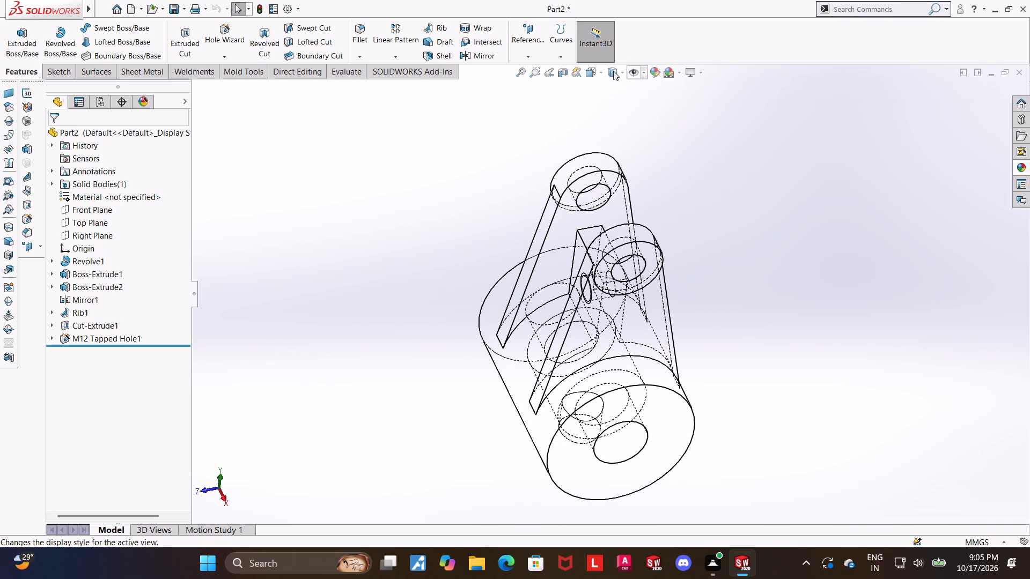
{"action": "left_click", "coordinate": [611, 70]}
{"action": "left_click", "coordinate": [613, 90]}
{"action": "left_click", "coordinate": [452, 151]}
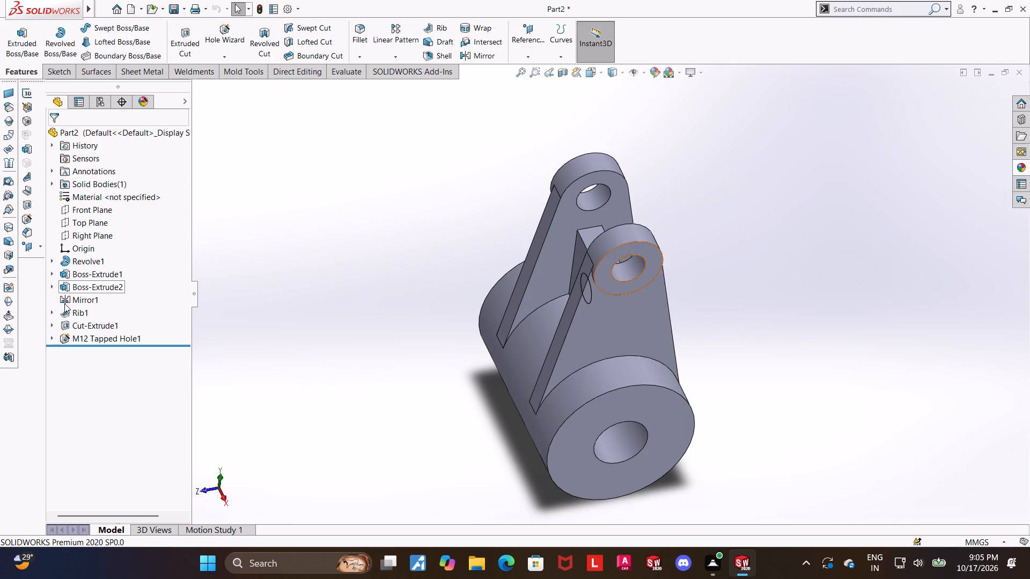
Set the central rib's thickness to 6 mm.
{"action": "left_click", "coordinate": [72, 310]}
{"action": "left_click", "coordinate": [83, 281]}
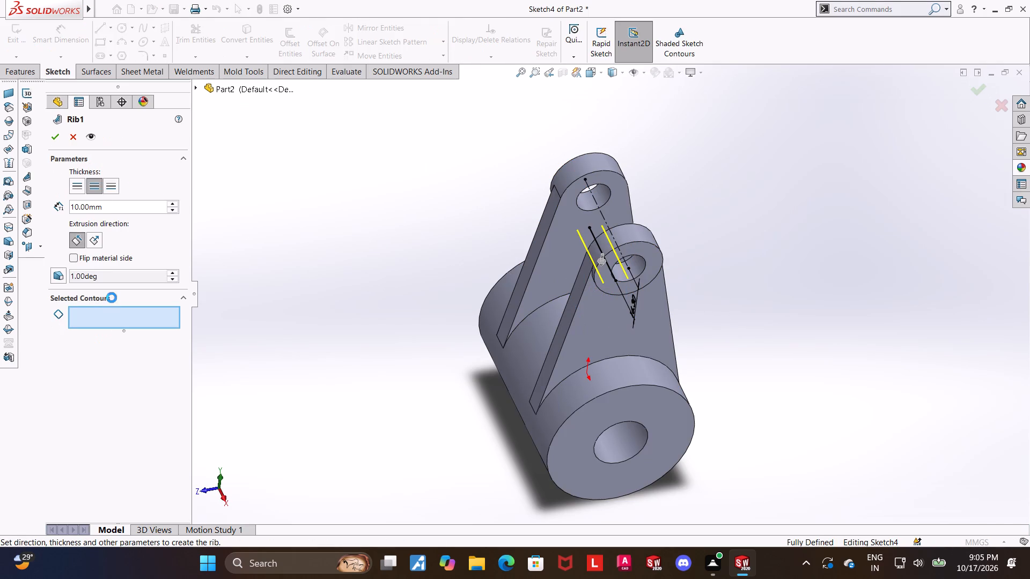
{"action": "left_click", "coordinate": [120, 206]}
{"action": "left_click_drag", "start_coordinate": [121, 206], "coordinate": [57, 210]}
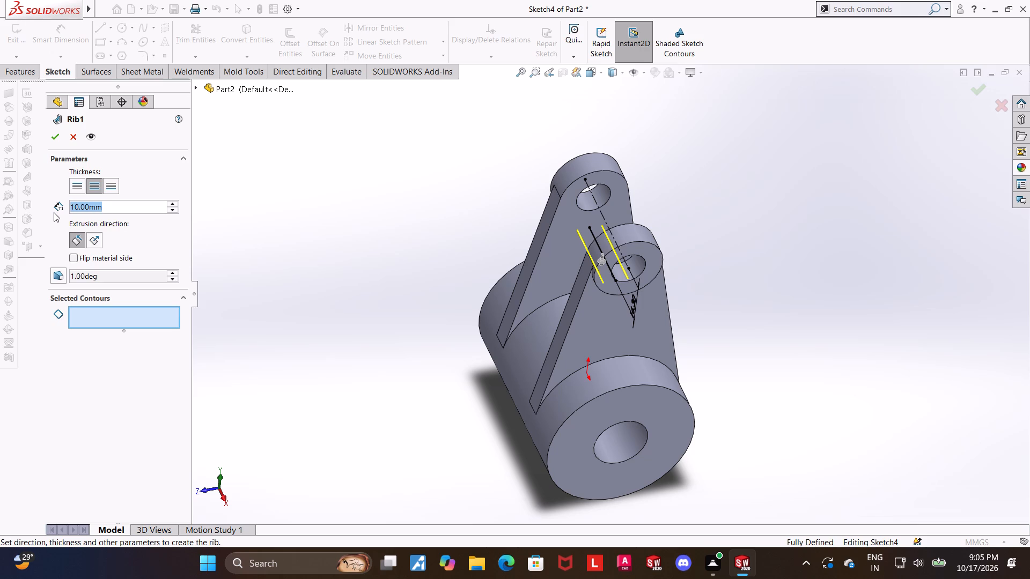
{"action": "key", "text": "6"}
{"action": "key", "text": "Return"}
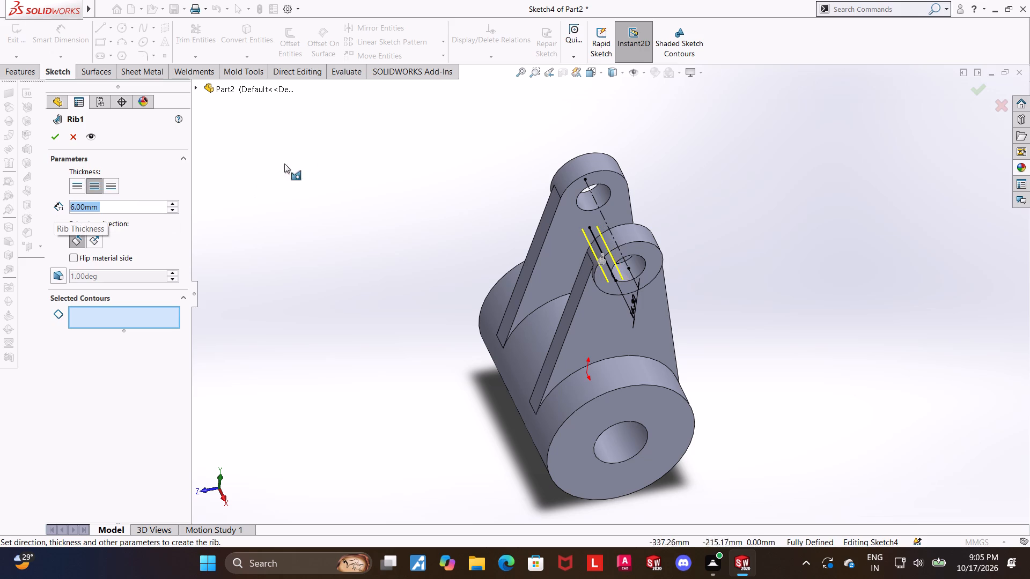
{"action": "scroll", "coordinate": [336, 174], "scroll_direction": "up", "scroll_amount": 1}
{"action": "left_click", "coordinate": [55, 135]}
{"action": "left_click", "coordinate": [497, 277]}
Measure between the outer ring faces at the tops of the two arms.
{"action": "middle_click_drag", "start_coordinate": [501, 285], "coordinate": [502, 285]}
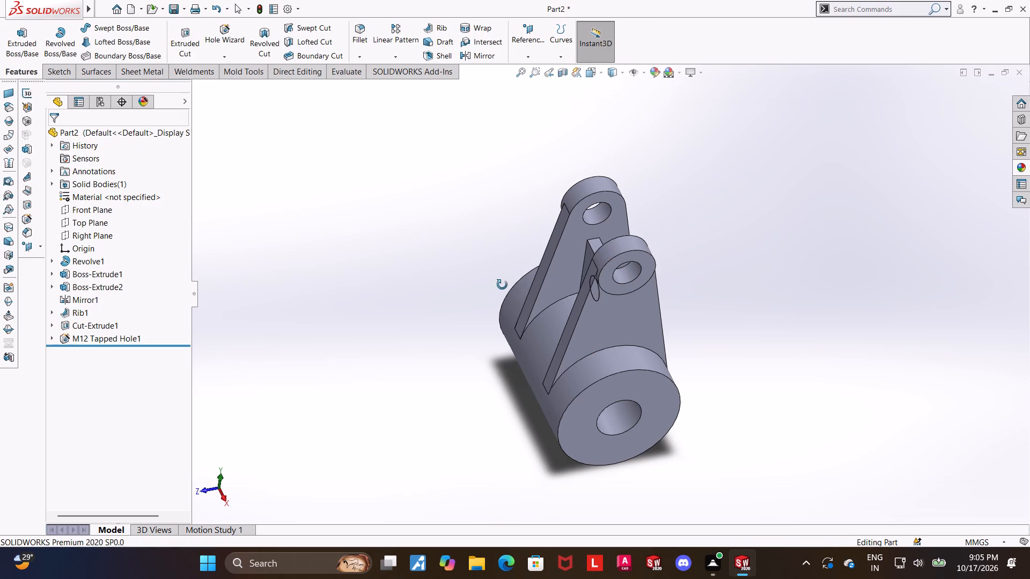
{"action": "middle_click_drag", "start_coordinate": [502, 285], "coordinate": [589, 257]}
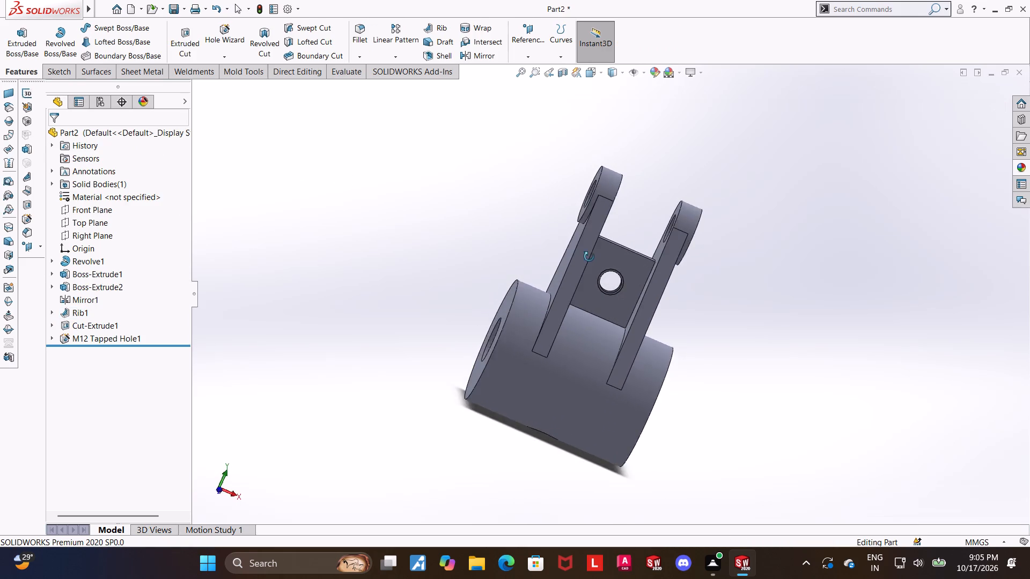
{"action": "middle_click_drag", "start_coordinate": [589, 257], "coordinate": [586, 265]}
{"action": "scroll", "coordinate": [821, 159], "scroll_direction": "down", "scroll_amount": 4}
{"action": "middle_click_drag", "start_coordinate": [644, 177], "coordinate": [660, 221]}
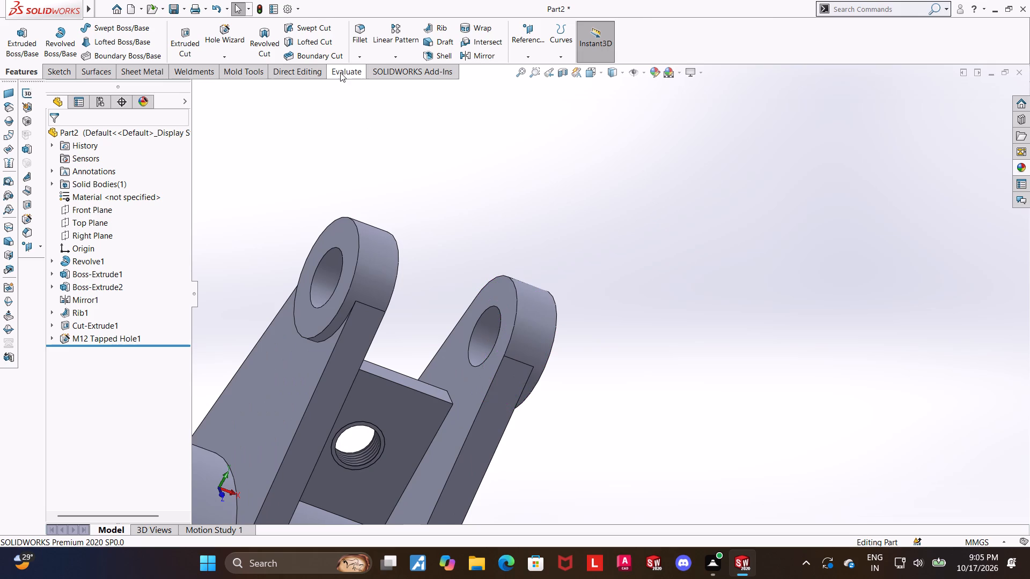
{"action": "left_click", "coordinate": [341, 72]}
{"action": "left_click", "coordinate": [109, 35]}
{"action": "left_click", "coordinate": [328, 234]}
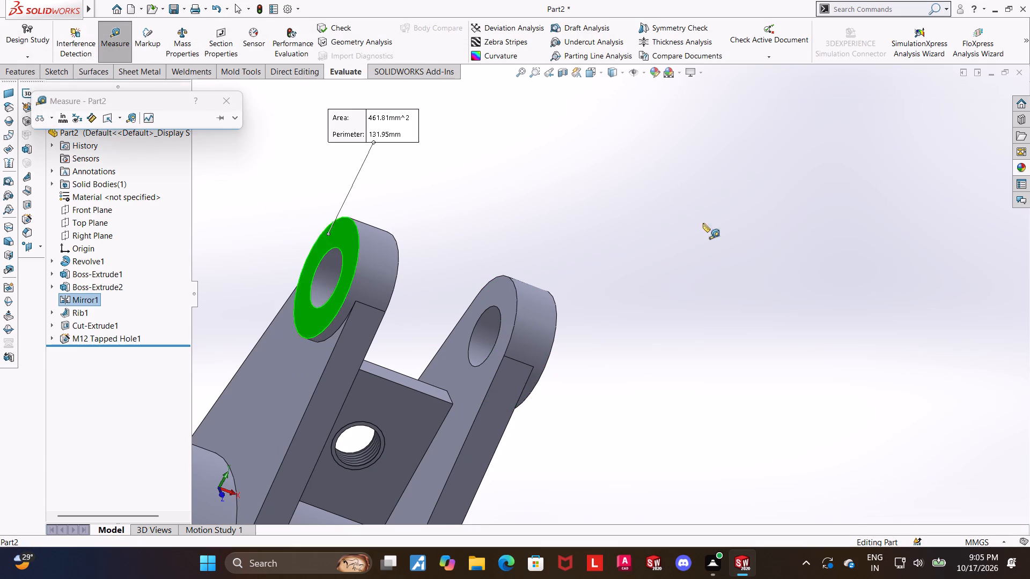
{"action": "middle_click_drag", "start_coordinate": [696, 225], "coordinate": [616, 206]}
{"action": "left_click", "coordinate": [602, 324]}
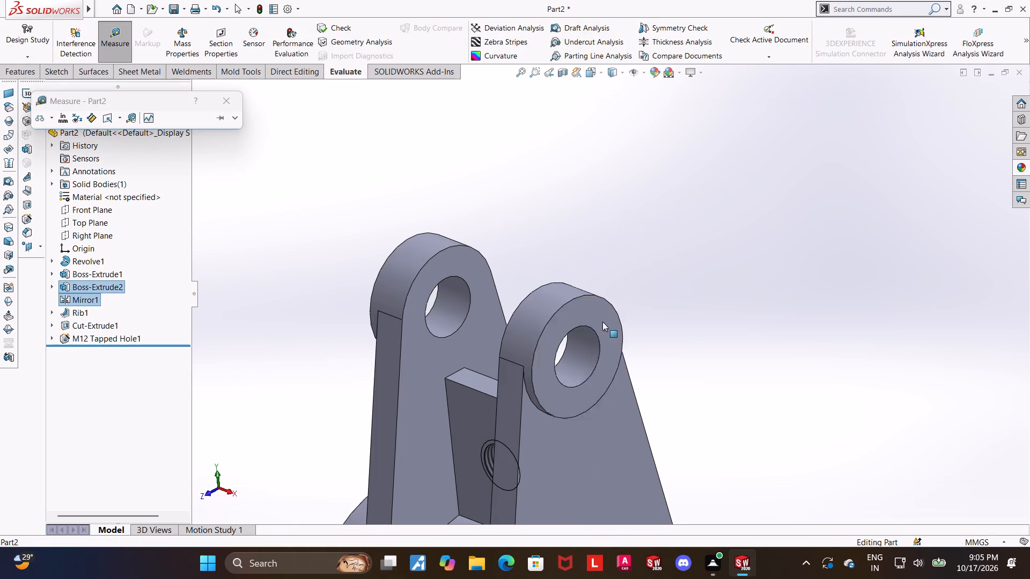
Examine the arms, central rib, tapped hole and cylinder from several angles.
{"action": "key", "text": "Escape"}
{"action": "scroll", "coordinate": [636, 337], "scroll_direction": "up", "scroll_amount": 6}
{"action": "middle_click_drag", "start_coordinate": [705, 310], "coordinate": [620, 365]}
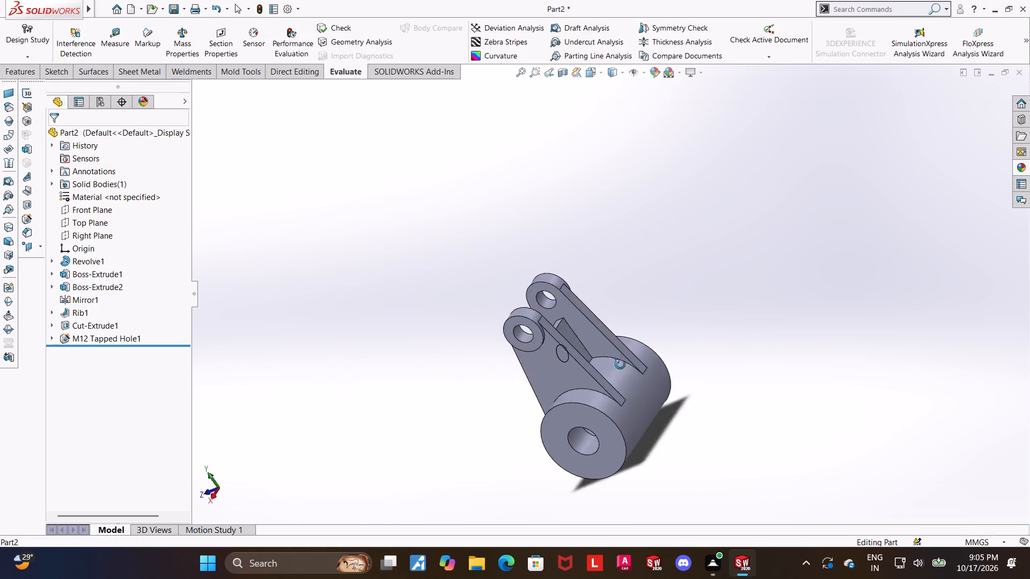
{"action": "middle_click_drag", "start_coordinate": [620, 365], "coordinate": [749, 309]}
{"action": "scroll", "coordinate": [543, 331], "scroll_direction": "up", "scroll_amount": 1}
{"action": "scroll", "coordinate": [542, 331], "scroll_direction": "down", "scroll_amount": 4}
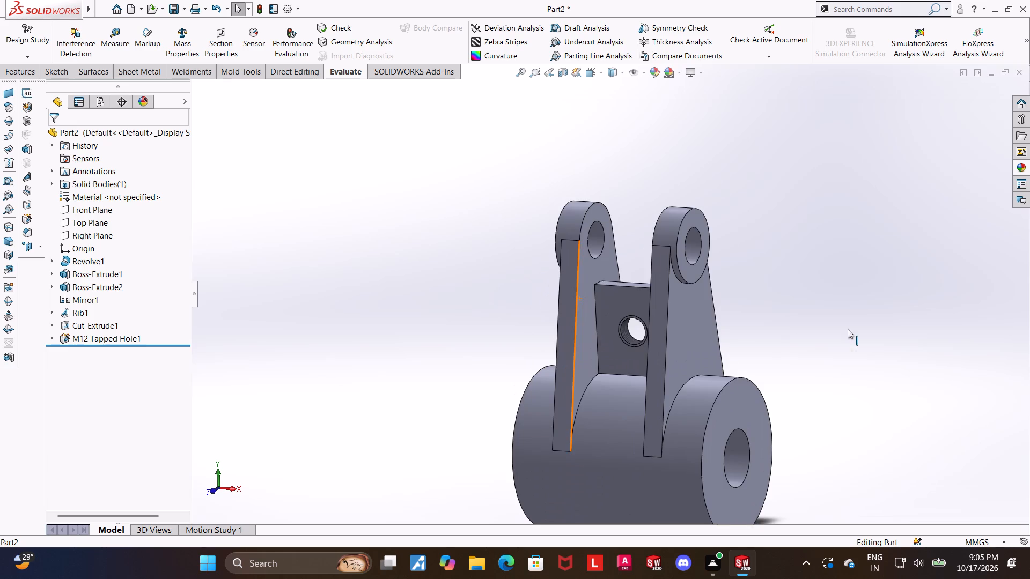
{"action": "scroll", "coordinate": [848, 329], "scroll_direction": "up", "scroll_amount": 6}
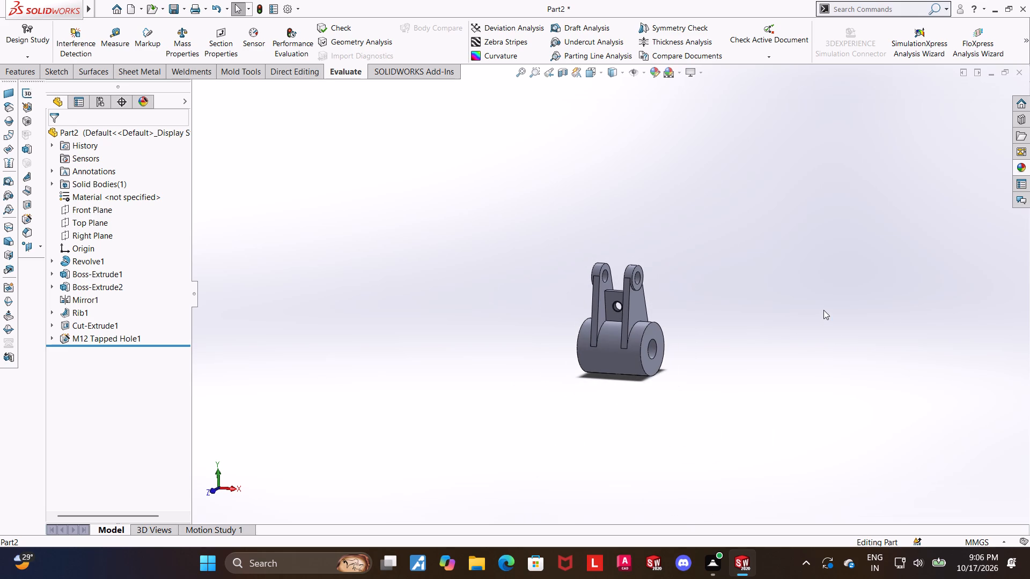
{"action": "scroll", "coordinate": [731, 275], "scroll_direction": "down", "scroll_amount": 3}
{"action": "scroll", "coordinate": [547, 281], "scroll_direction": "down", "scroll_amount": 3}
{"action": "scroll", "coordinate": [597, 290], "scroll_direction": "up", "scroll_amount": 1}
{"action": "middle_click_drag", "start_coordinate": [597, 292], "coordinate": [579, 325]}
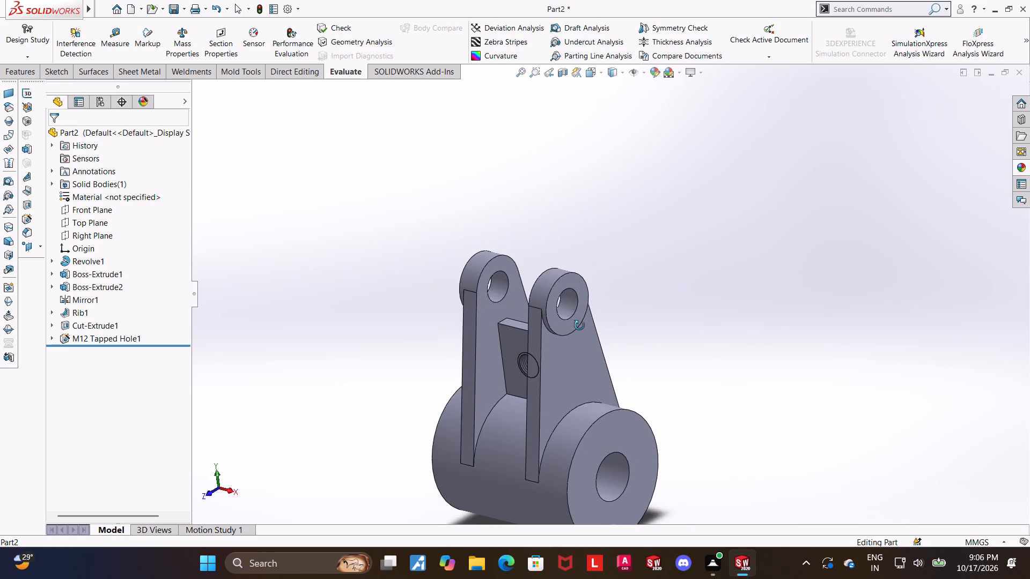
{"action": "middle_click_drag", "start_coordinate": [579, 325], "coordinate": [584, 325]}
{"action": "scroll", "coordinate": [583, 326], "scroll_direction": "up", "scroll_amount": 5}
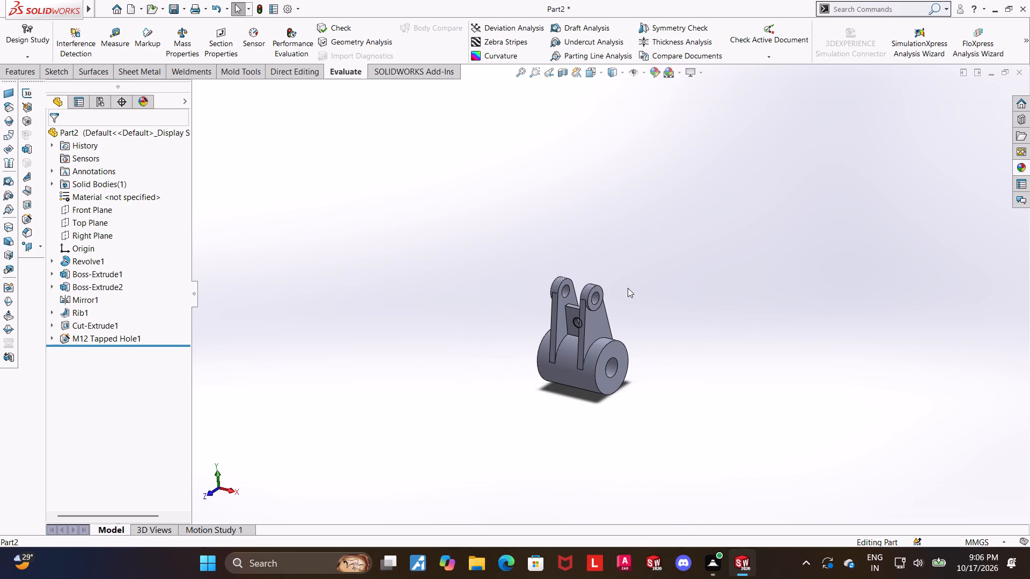
{"action": "scroll", "coordinate": [628, 288], "scroll_direction": "up", "scroll_amount": 1}
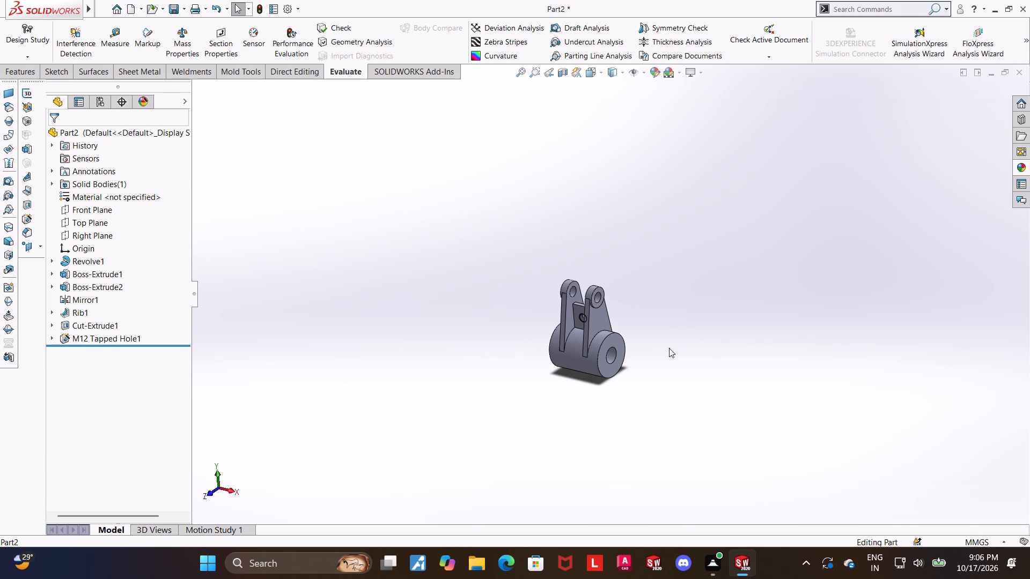
{"action": "scroll", "coordinate": [650, 336], "scroll_direction": "up", "scroll_amount": 1}
{"action": "scroll", "coordinate": [650, 336], "scroll_direction": "down", "scroll_amount": 2}
{"action": "middle_click_drag", "start_coordinate": [578, 361], "coordinate": [622, 311]}
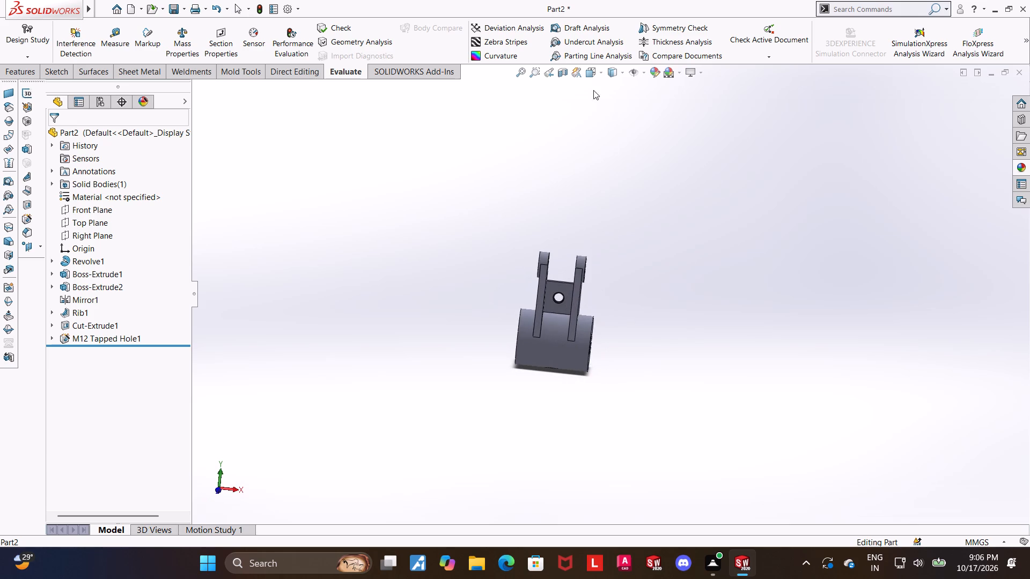
Sketch two corner rectangles on the Front Plane, about 7.75 mm and 8.6 mm wide, inside the cylinder's upper left and right outline corners.
{"action": "left_click", "coordinate": [591, 77]}
{"action": "left_click", "coordinate": [484, 342]}
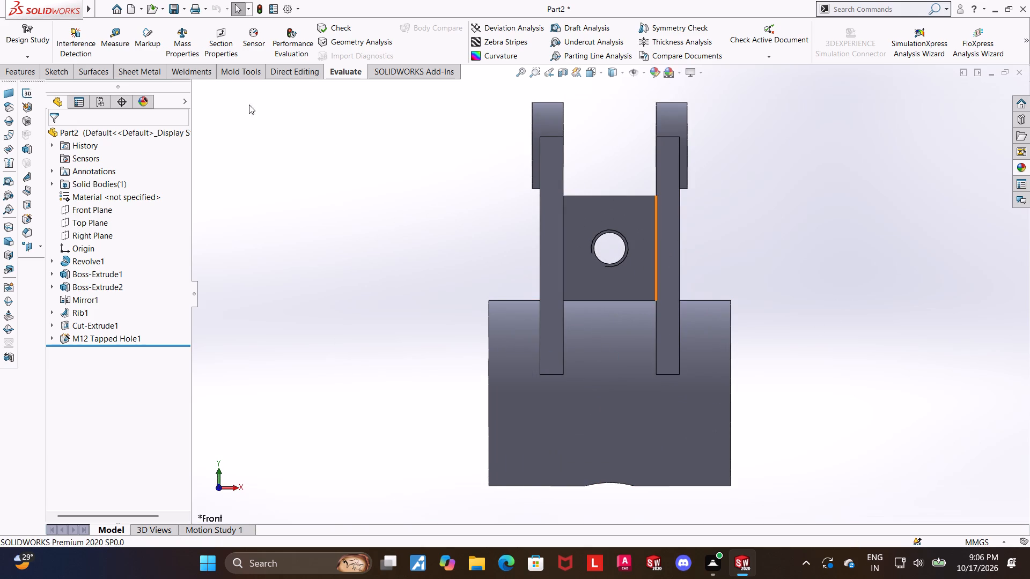
{"action": "left_click", "coordinate": [81, 212]}
{"action": "left_click", "coordinate": [84, 197]}
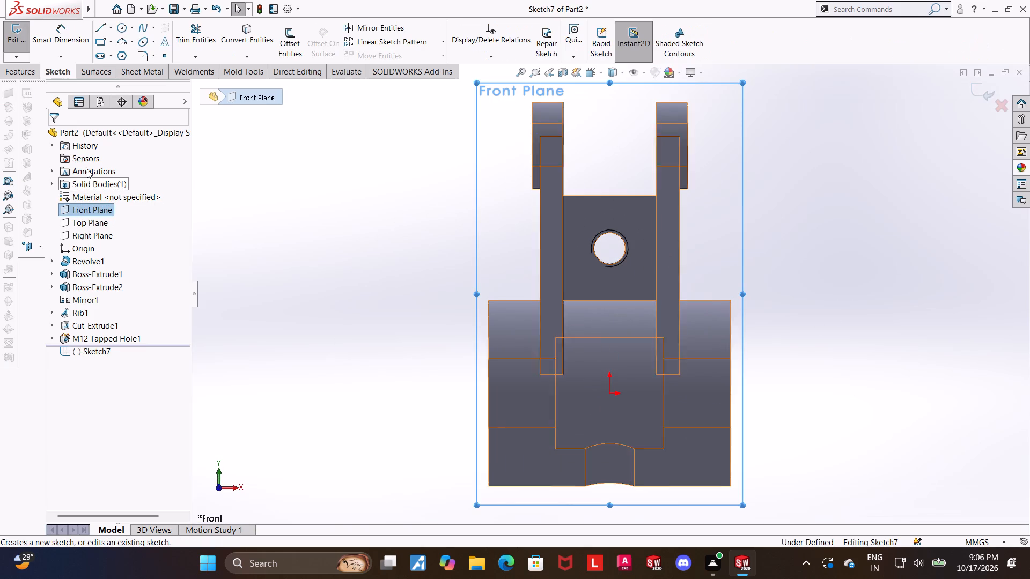
{"action": "left_click", "coordinate": [94, 44]}
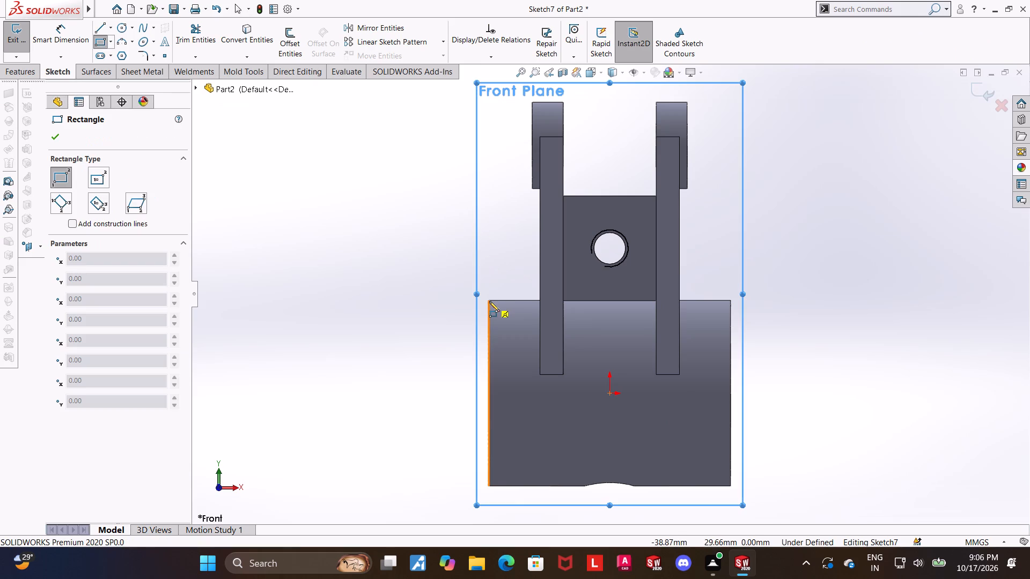
{"action": "left_click", "coordinate": [488, 300]}
{"action": "left_click", "coordinate": [513, 324]}
{"action": "key", "text": "Escape"}
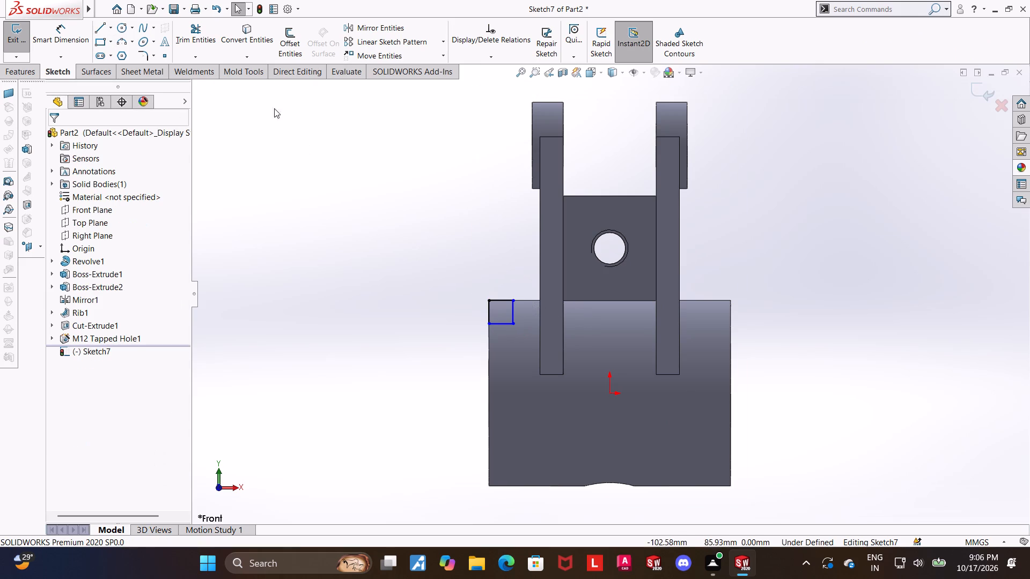
{"action": "left_click", "coordinate": [101, 44]}
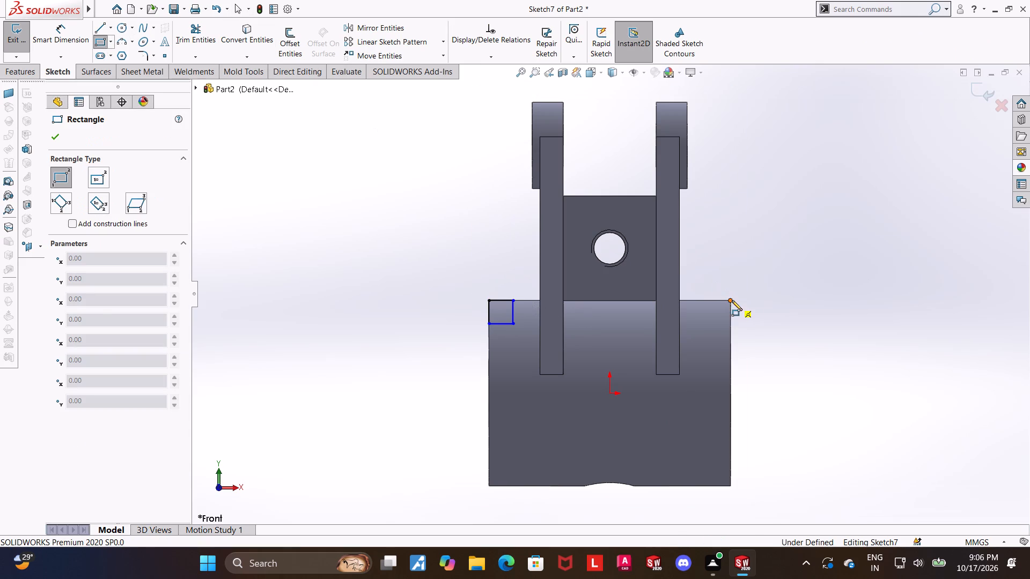
{"action": "left_click", "coordinate": [732, 300]}
{"action": "left_click", "coordinate": [704, 322]}
{"action": "key", "text": "Escape"}
{"action": "key", "text": "Escape"}
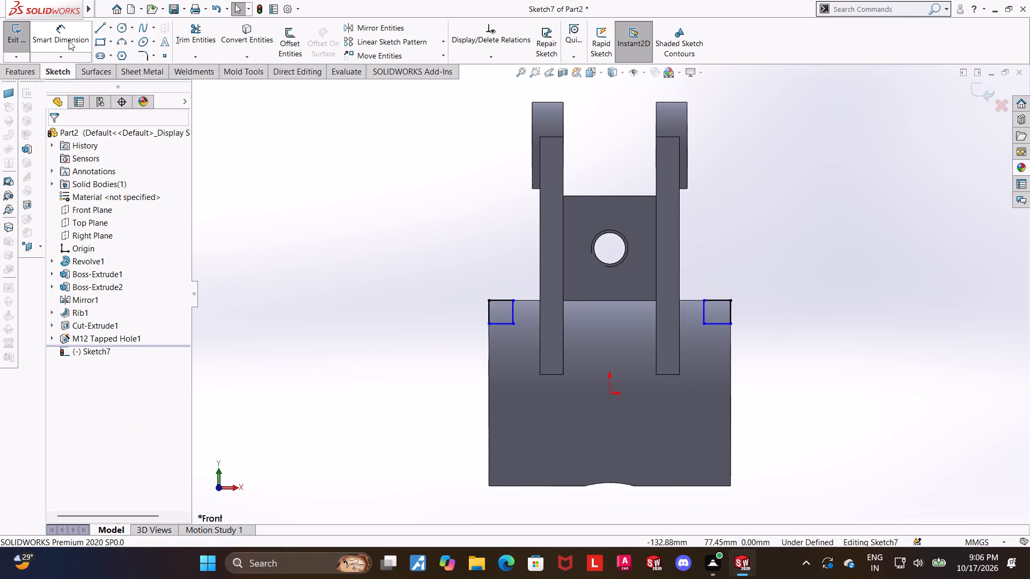
Dimension the height of the left rectangle at 8 mm.
{"action": "left_click", "coordinate": [68, 40]}
{"action": "scroll", "coordinate": [616, 248], "scroll_direction": "up", "scroll_amount": 1}
{"action": "scroll", "coordinate": [529, 289], "scroll_direction": "down", "scroll_amount": 2}
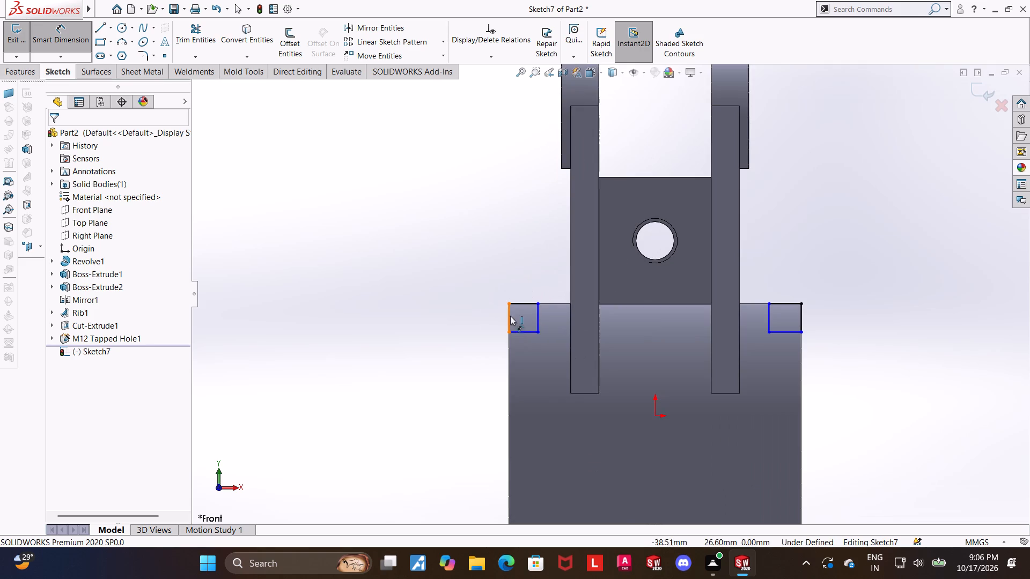
{"action": "left_click", "coordinate": [509, 315]}
{"action": "left_click", "coordinate": [477, 314]}
{"action": "key", "text": "8"}
{"action": "key", "text": "Return"}
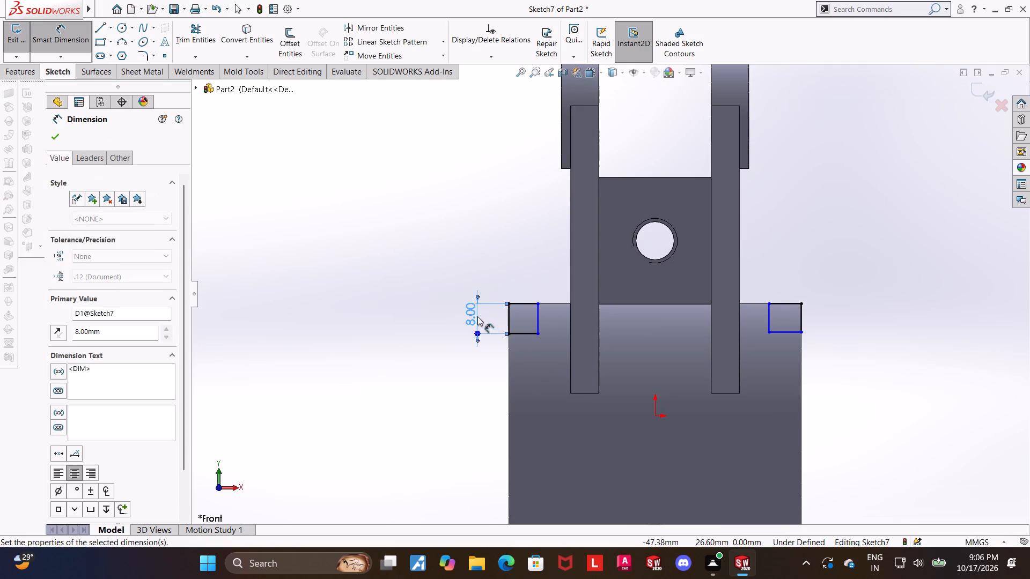
{"action": "key", "text": "Escape"}
{"action": "key", "text": "Escape"}
Make the bottom edges of the two rectangles collinear.
{"action": "left_click", "coordinate": [523, 332]}
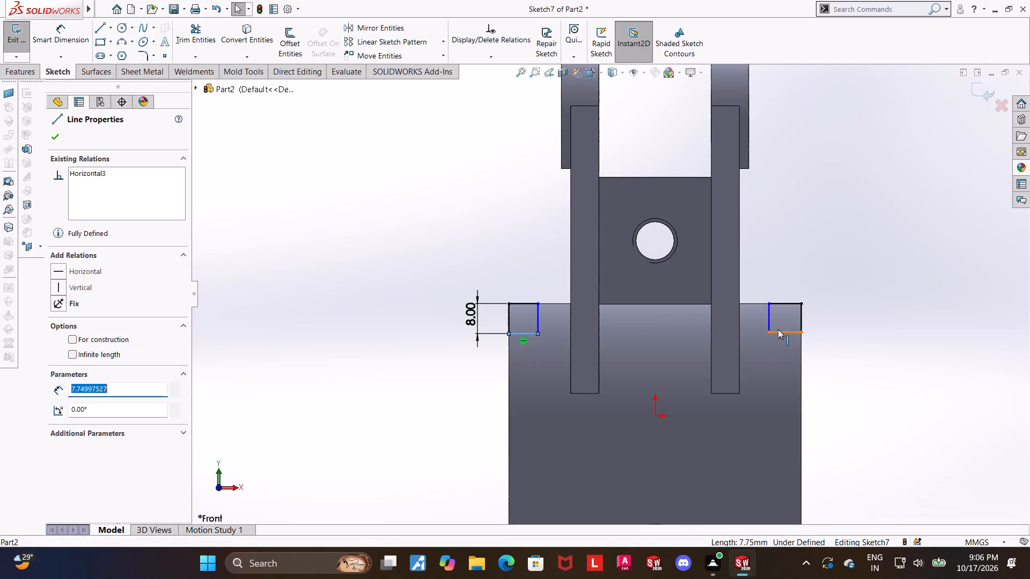
{"action": "left_click", "coordinate": [778, 329], "text": "ctrl"}
{"action": "left_click", "coordinate": [59, 357]}
{"action": "left_click", "coordinate": [267, 368]}
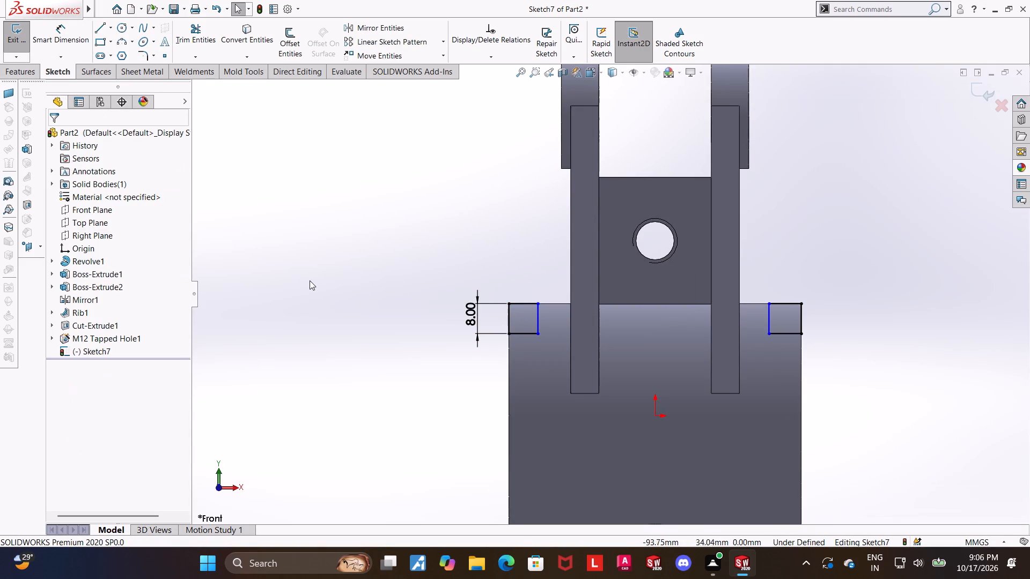
Dimension the width of the left rectangle at 10 mm.
{"action": "left_click", "coordinate": [66, 34]}
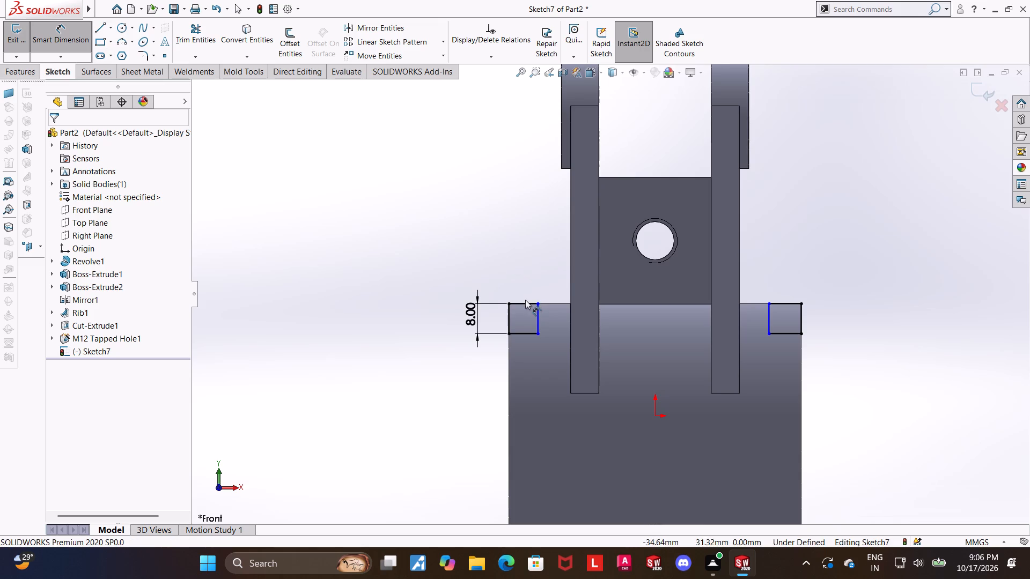
{"action": "left_click", "coordinate": [523, 302]}
{"action": "left_click", "coordinate": [523, 286]}
{"action": "key", "text": "1"}
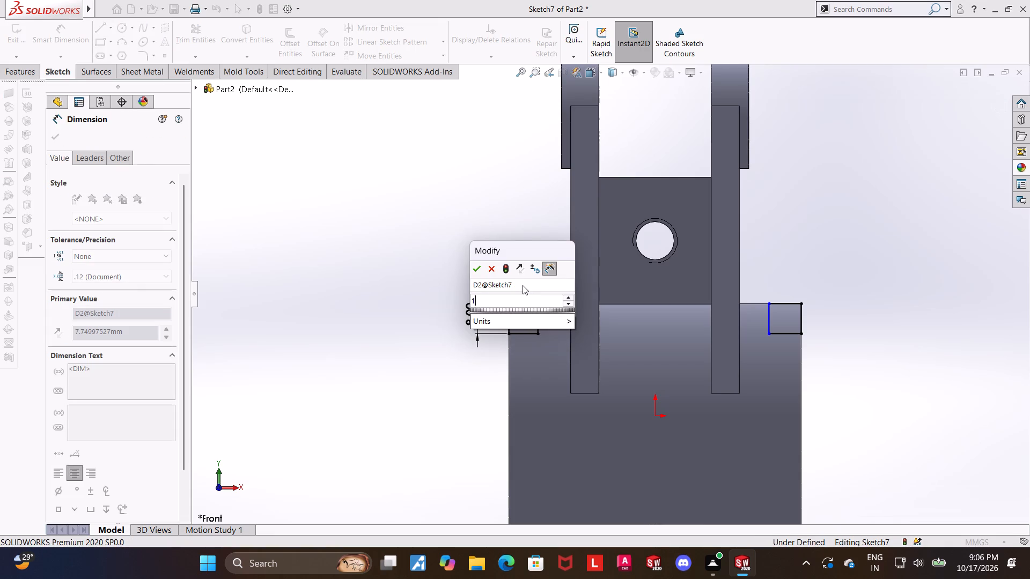
{"action": "key", "text": "0"}
{"action": "key", "text": "Return"}
{"action": "key", "text": "Escape"}
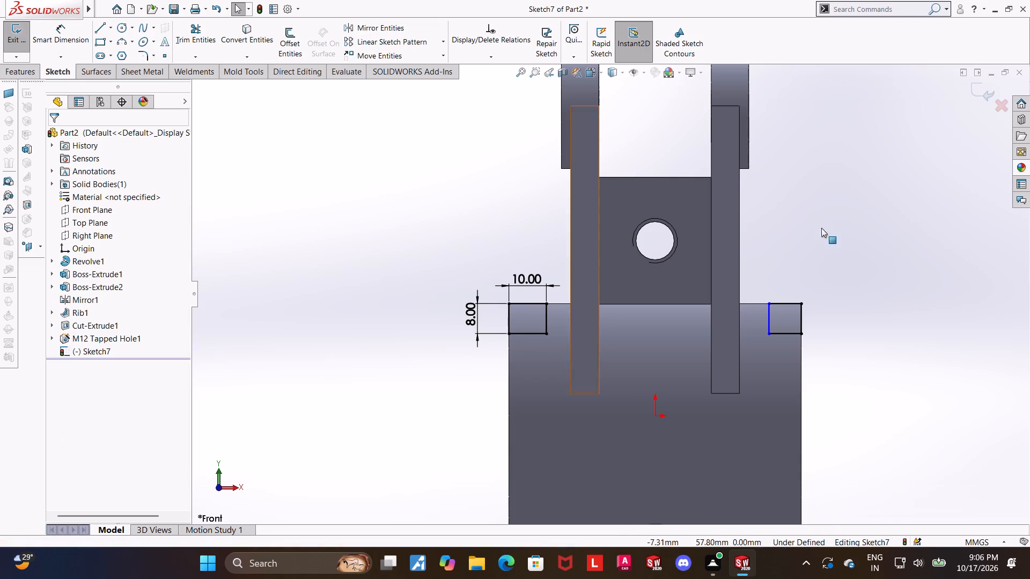
Make the top edges of the two rectangles equal in length and close the sketch.
{"action": "left_click", "coordinate": [920, 294]}
{"action": "left_click", "coordinate": [785, 305]}
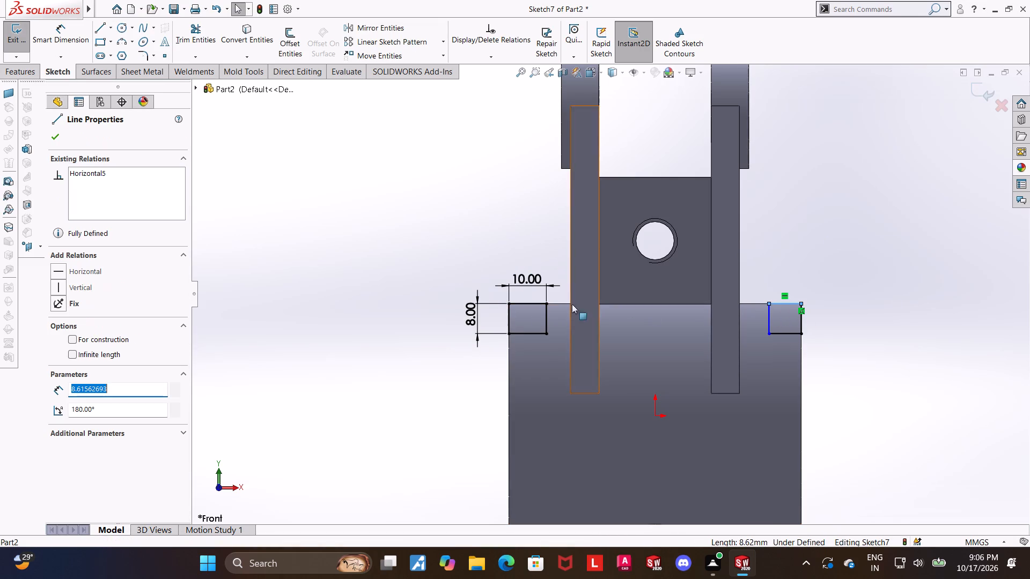
{"action": "left_click", "coordinate": [526, 301], "text": "ctrl"}
{"action": "left_click", "coordinate": [54, 404]}
{"action": "left_click", "coordinate": [364, 383]}
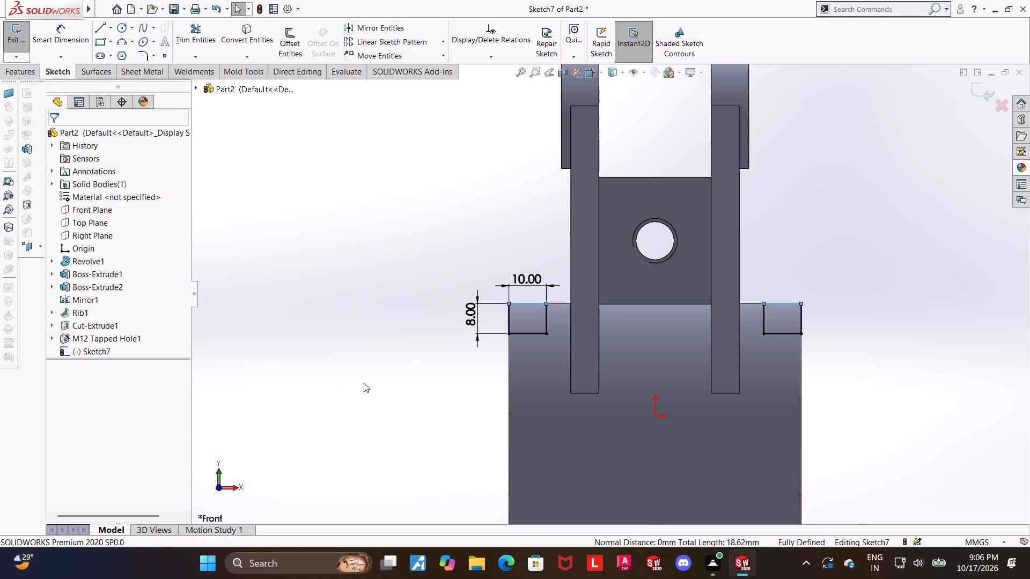
{"action": "left_click", "coordinate": [988, 94]}
Extrude-cut the two rectangles with the Through All - Both end condition to form flats at both ends of the cylinder.
{"action": "middle_click_drag", "start_coordinate": [910, 175], "coordinate": [899, 182]}
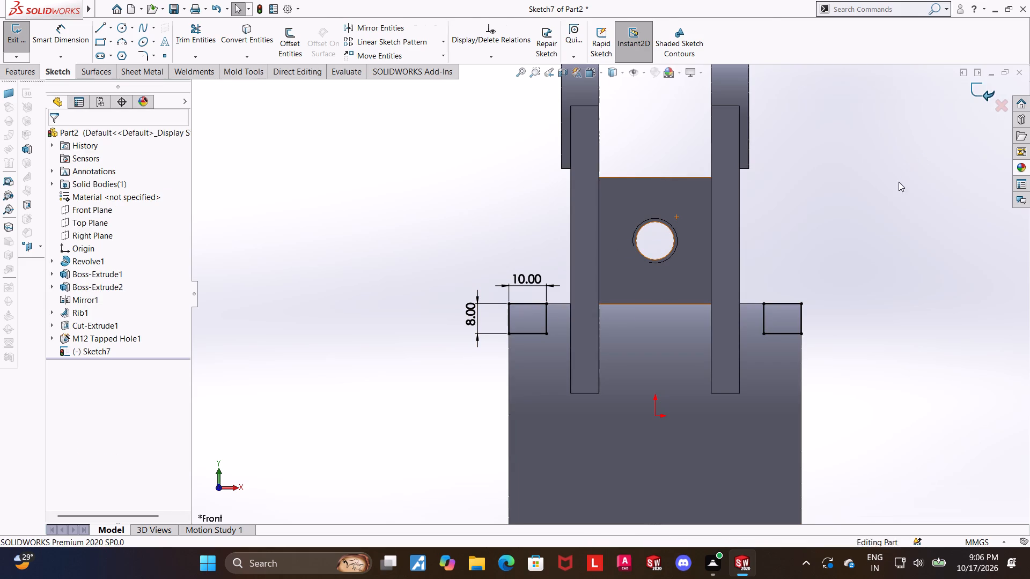
{"action": "middle_click_drag", "start_coordinate": [899, 182], "coordinate": [864, 217]}
{"action": "scroll", "coordinate": [865, 218], "scroll_direction": "up", "scroll_amount": 2}
{"action": "left_click", "coordinate": [11, 73]}
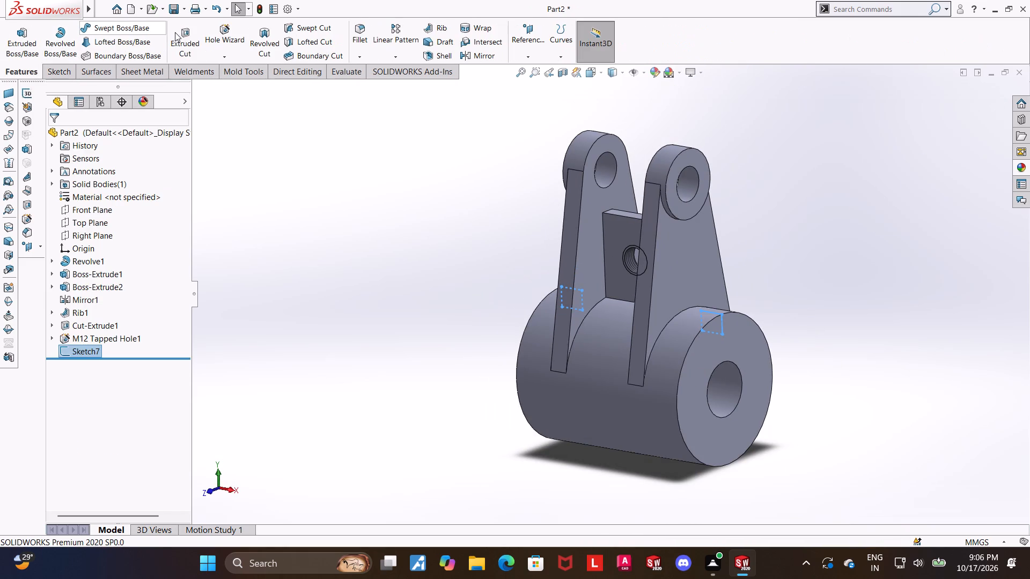
{"action": "left_click", "coordinate": [180, 33]}
{"action": "left_click", "coordinate": [89, 213]}
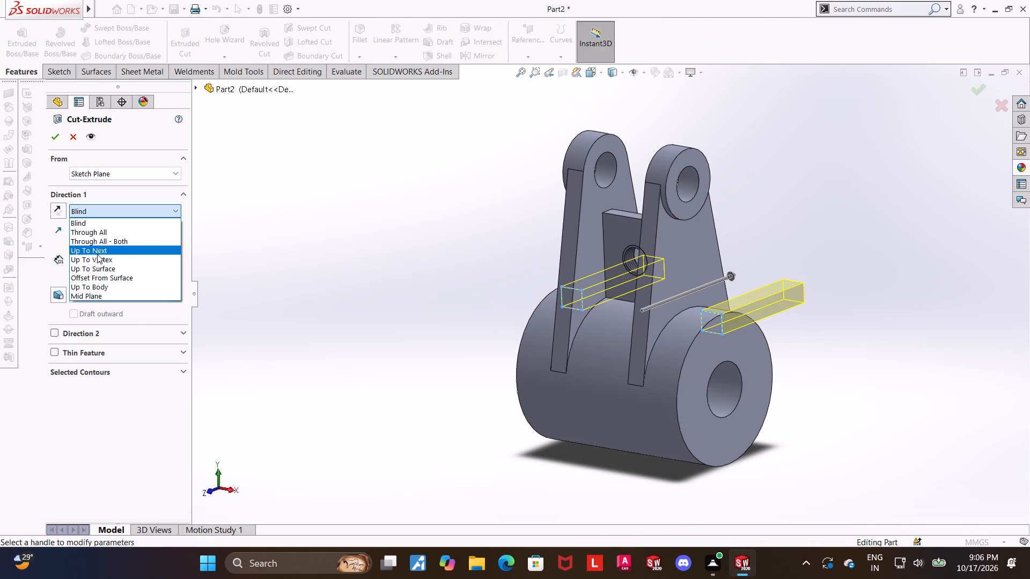
{"action": "left_click", "coordinate": [99, 241]}
{"action": "left_click", "coordinate": [50, 138]}
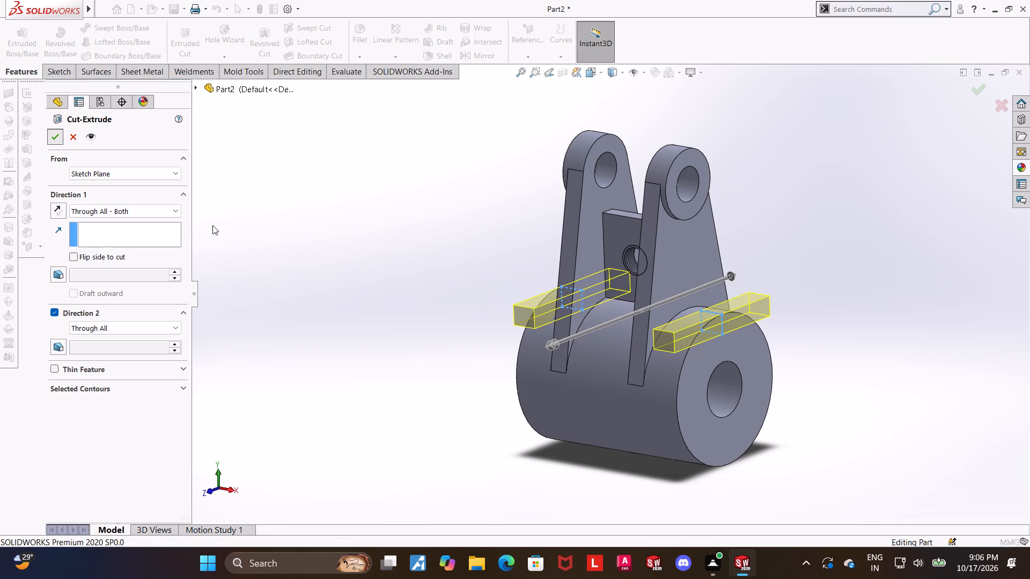
{"action": "left_click", "coordinate": [246, 239]}
Examine the part with its two end flats, including in the Isometric view.
{"action": "middle_click_drag", "start_coordinate": [326, 261], "coordinate": [322, 290]}
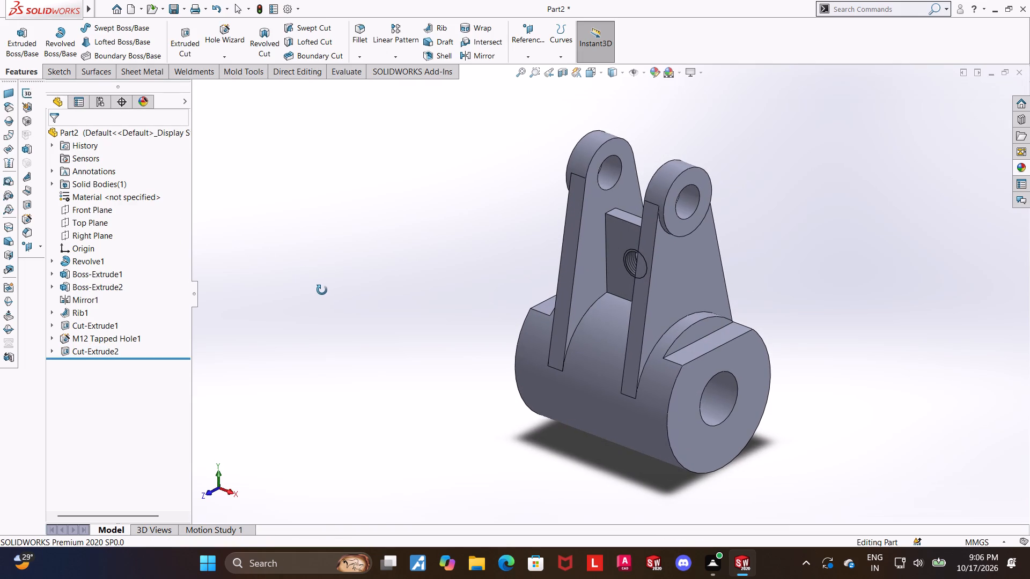
{"action": "middle_click_drag", "start_coordinate": [322, 290], "coordinate": [348, 297]}
{"action": "scroll", "coordinate": [355, 323], "scroll_direction": "up", "scroll_amount": 2}
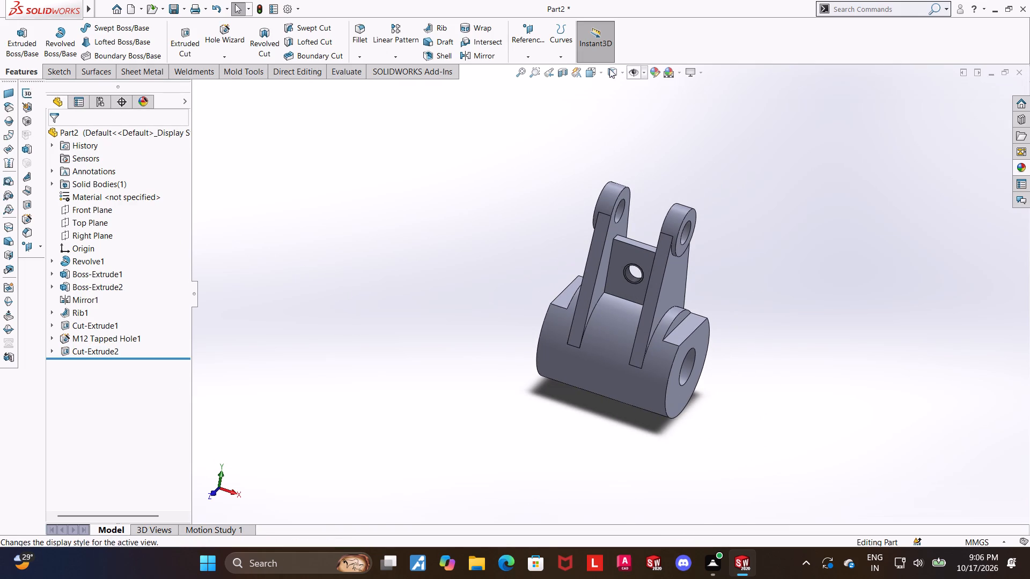
{"action": "left_click", "coordinate": [590, 70]}
{"action": "left_click", "coordinate": [535, 343]}
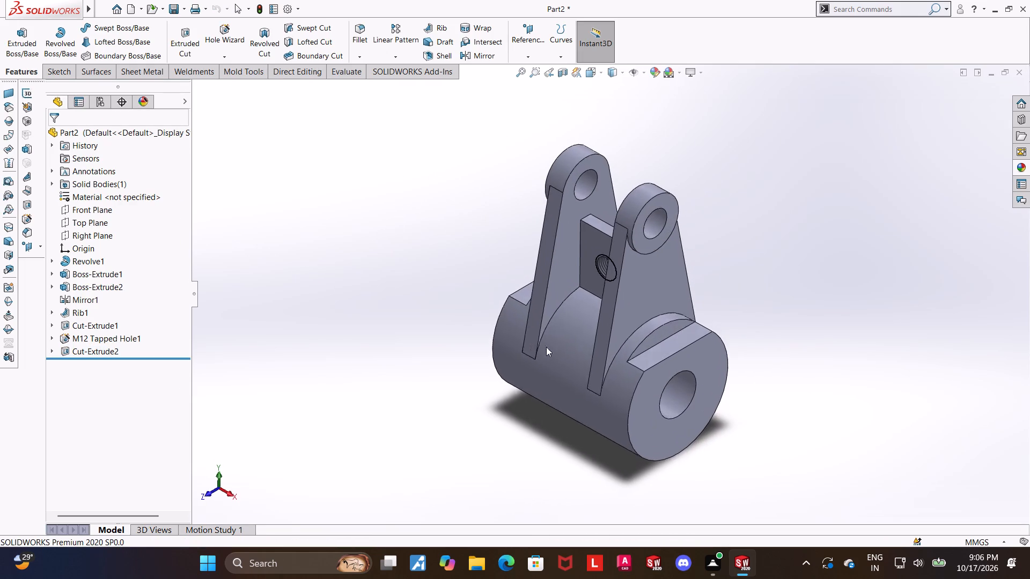
{"action": "scroll", "coordinate": [677, 357], "scroll_direction": "up", "scroll_amount": 1}
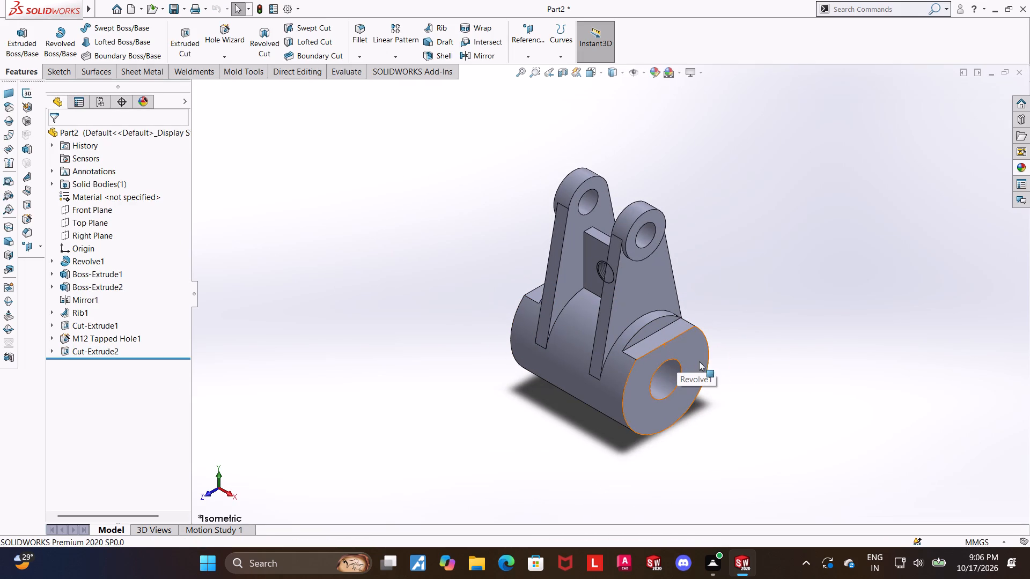
{"action": "scroll", "coordinate": [686, 347], "scroll_direction": "down", "scroll_amount": 1}
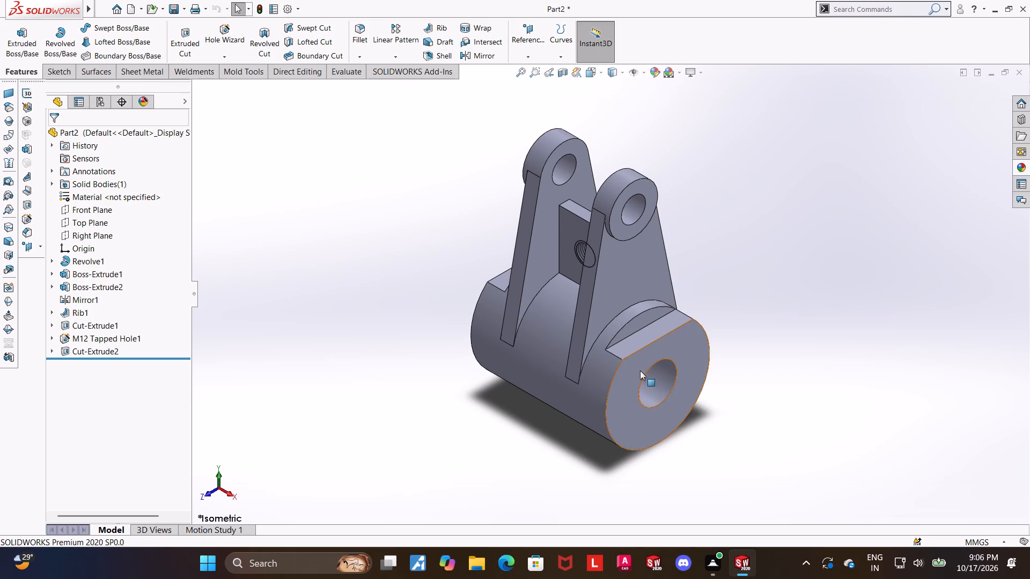
{"action": "scroll", "coordinate": [640, 370], "scroll_direction": "down", "scroll_amount": 1}
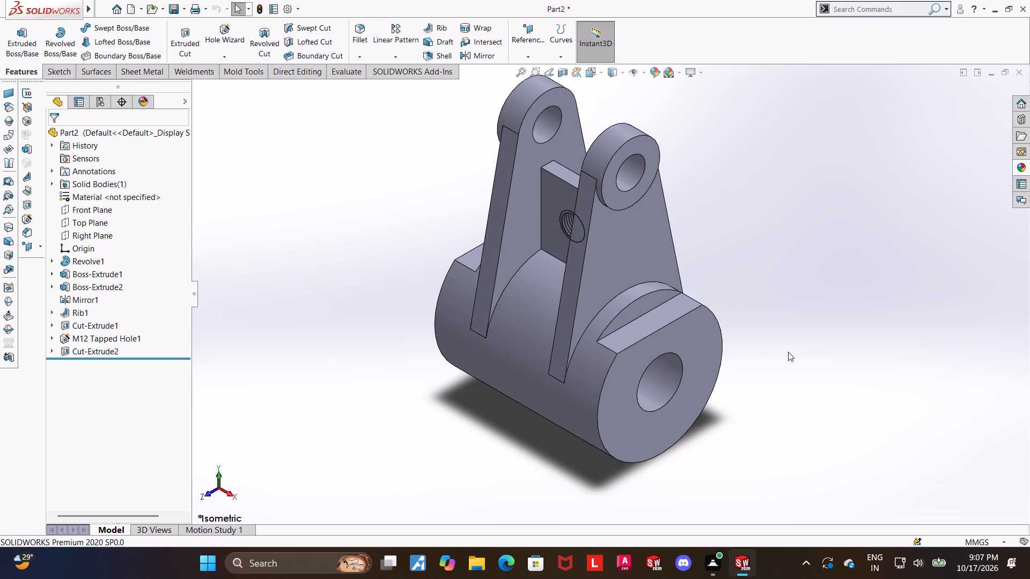
{"action": "scroll", "coordinate": [586, 389], "scroll_direction": "up", "scroll_amount": 1}
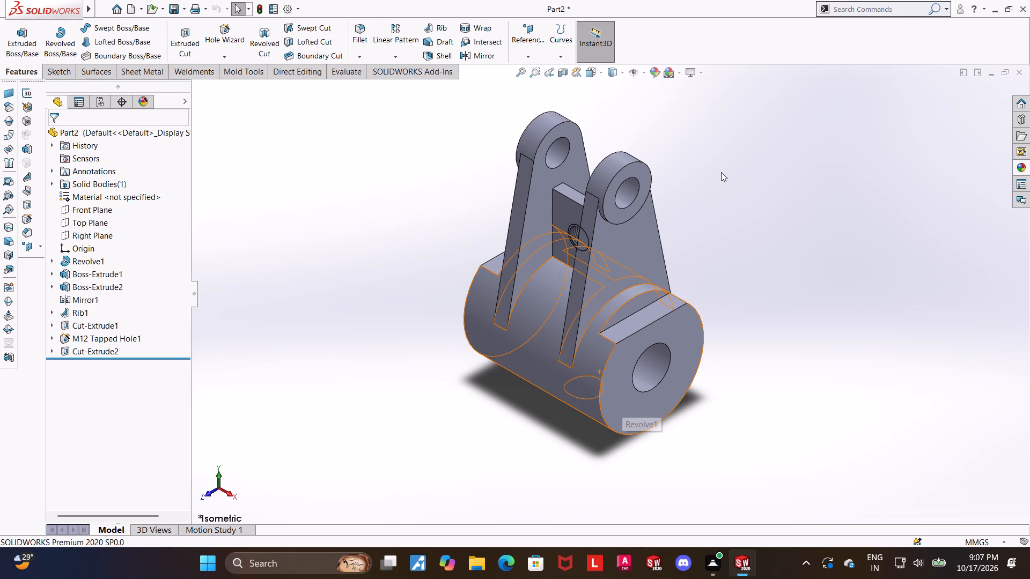
{"action": "scroll", "coordinate": [721, 172], "scroll_direction": "down", "scroll_amount": 1}
{"action": "scroll", "coordinate": [617, 421], "scroll_direction": "up", "scroll_amount": 1}
{"action": "scroll", "coordinate": [468, 389], "scroll_direction": "down", "scroll_amount": 1}
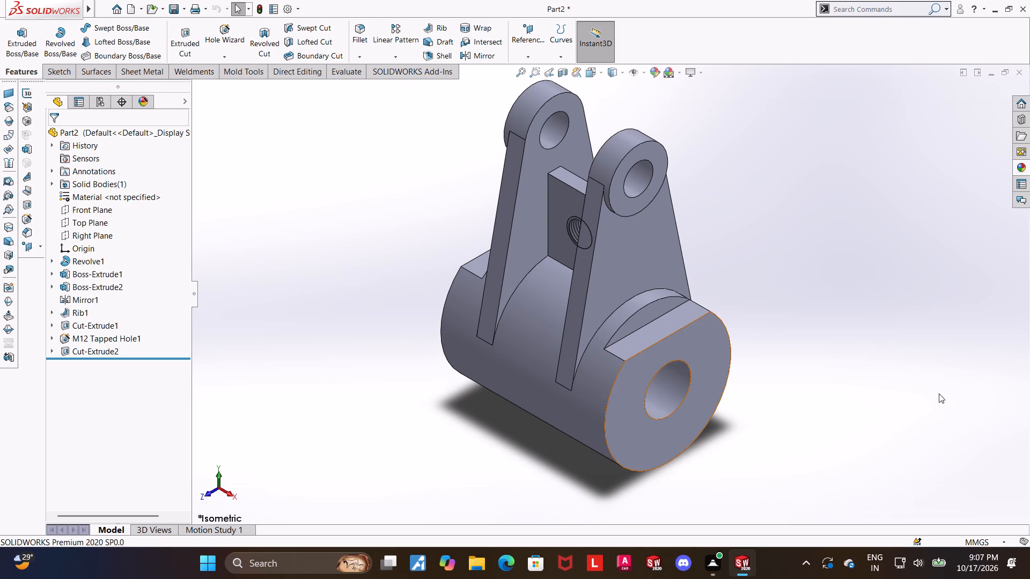
{"action": "left_click", "coordinate": [877, 326]}
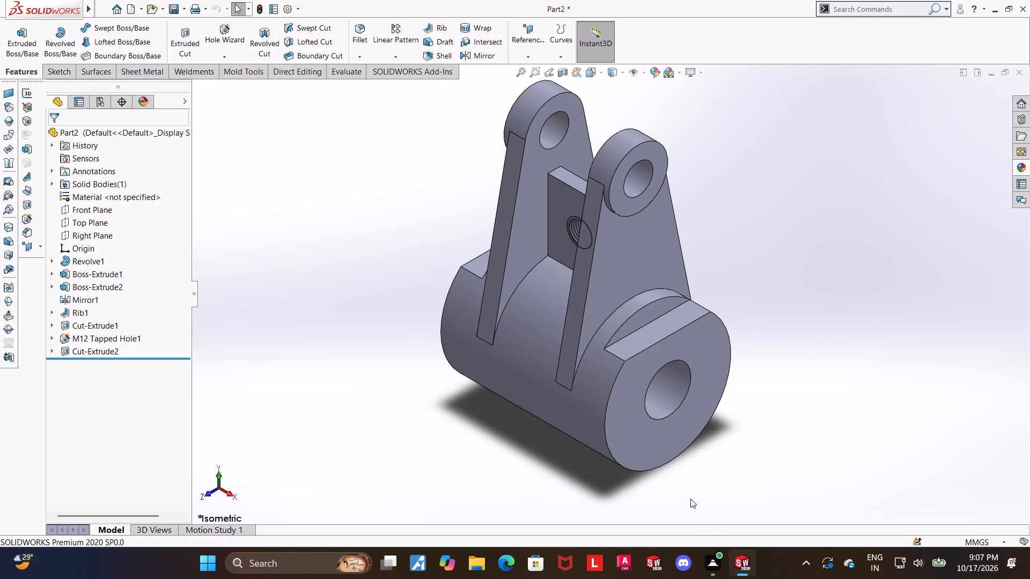
{"action": "scroll", "coordinate": [747, 429], "scroll_direction": "up", "scroll_amount": 1}
{"action": "scroll", "coordinate": [639, 234], "scroll_direction": "down", "scroll_amount": 1}
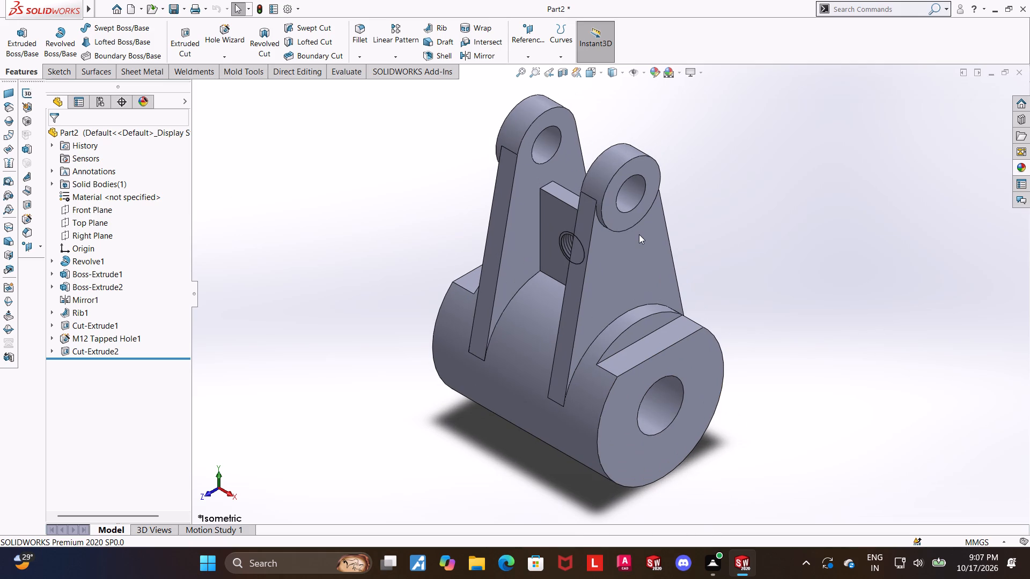
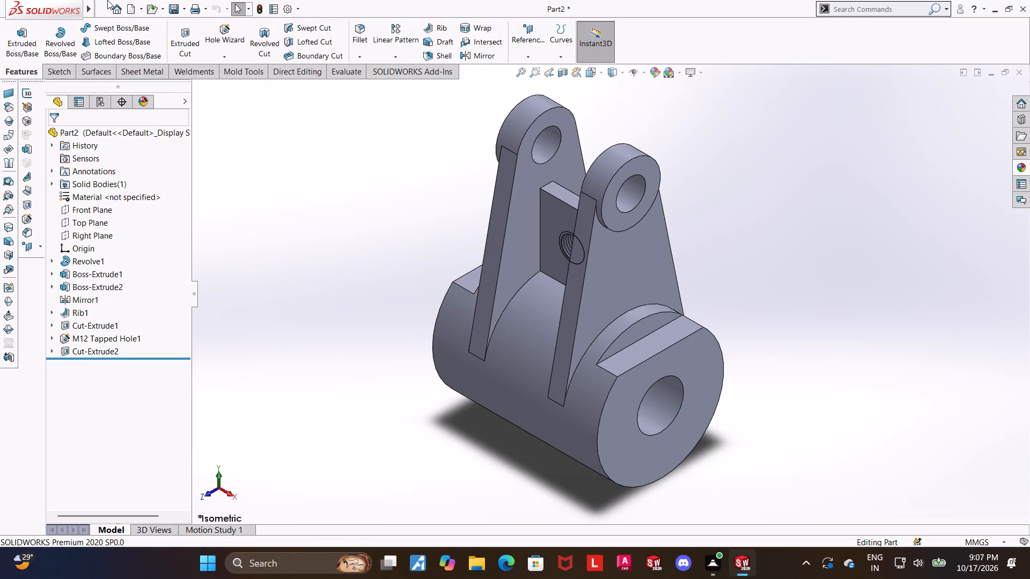
Save the part under the name cylinder eye bracket.
{"action": "left_click", "coordinate": [131, 147]}
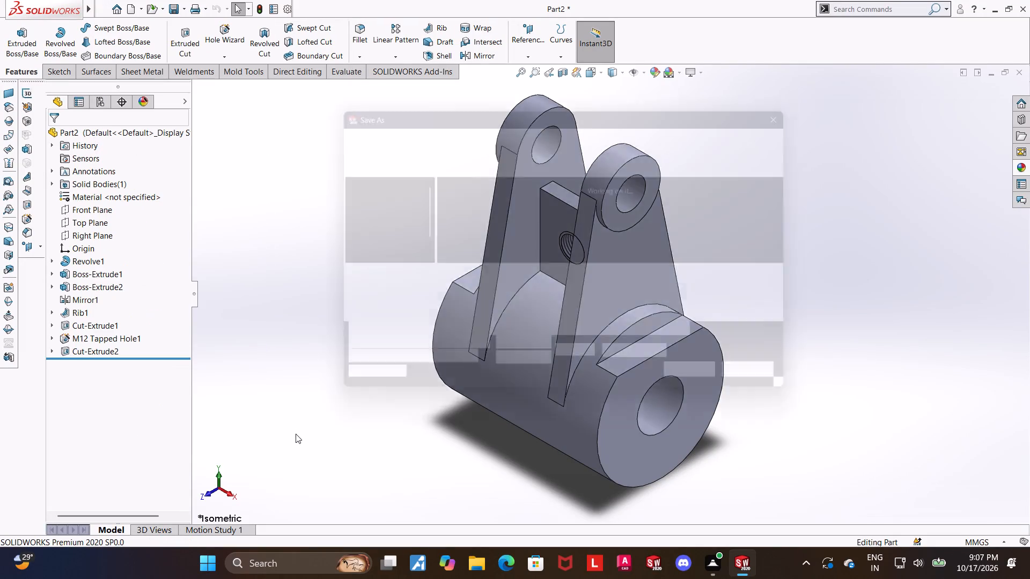
{"action": "type", "text": "cylinder eye bracket"}
{"action": "key", "text": "space"}
{"action": "key", "text": "Return"}
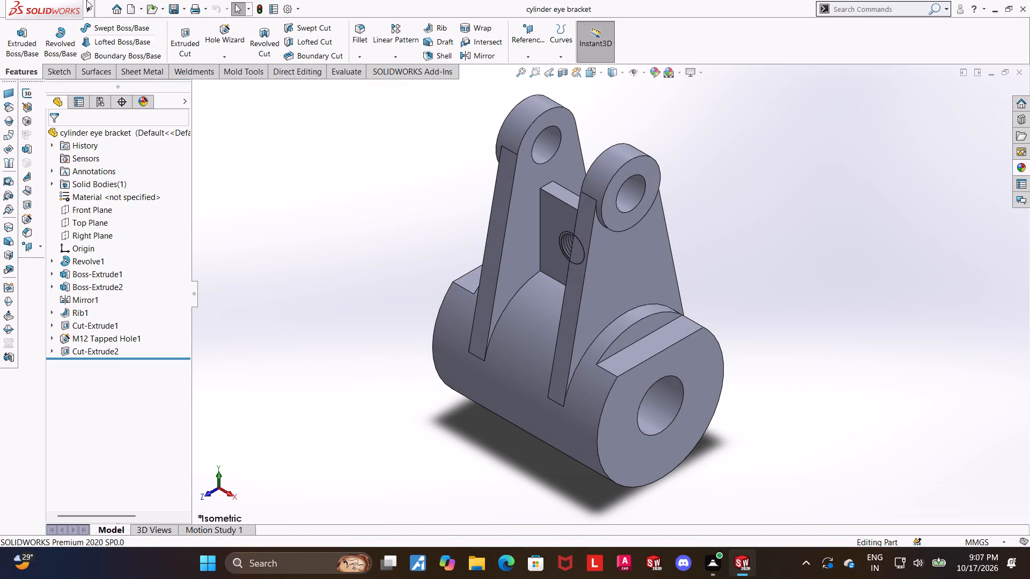
Save a copy of cylinder eye bracket as an Adobe Portable Document Format (*.pdf) file in the Downloads folder.
{"action": "left_click", "coordinate": [135, 143]}
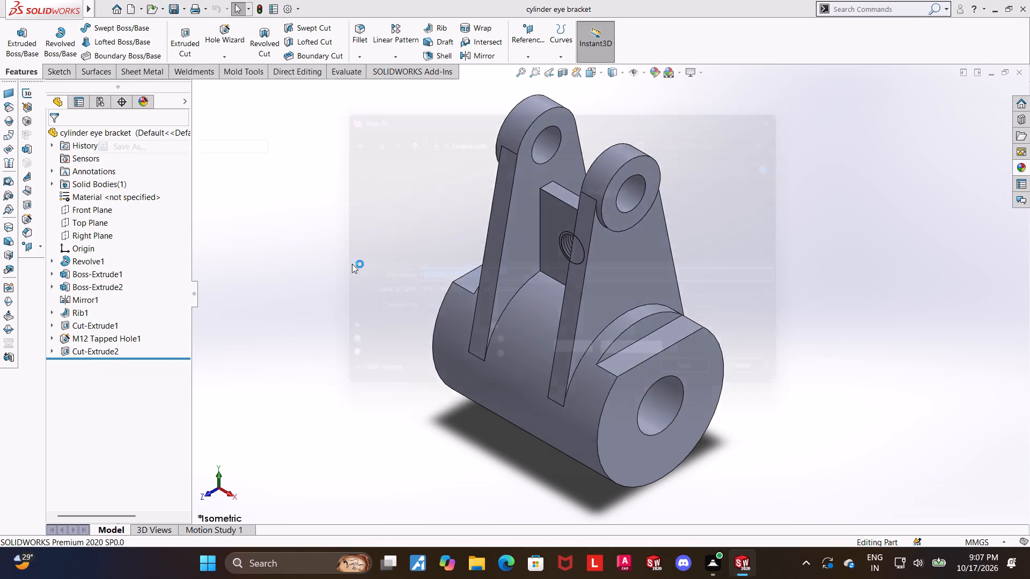
{"action": "left_click", "coordinate": [437, 295]}
{"action": "left_click", "coordinate": [507, 83]}
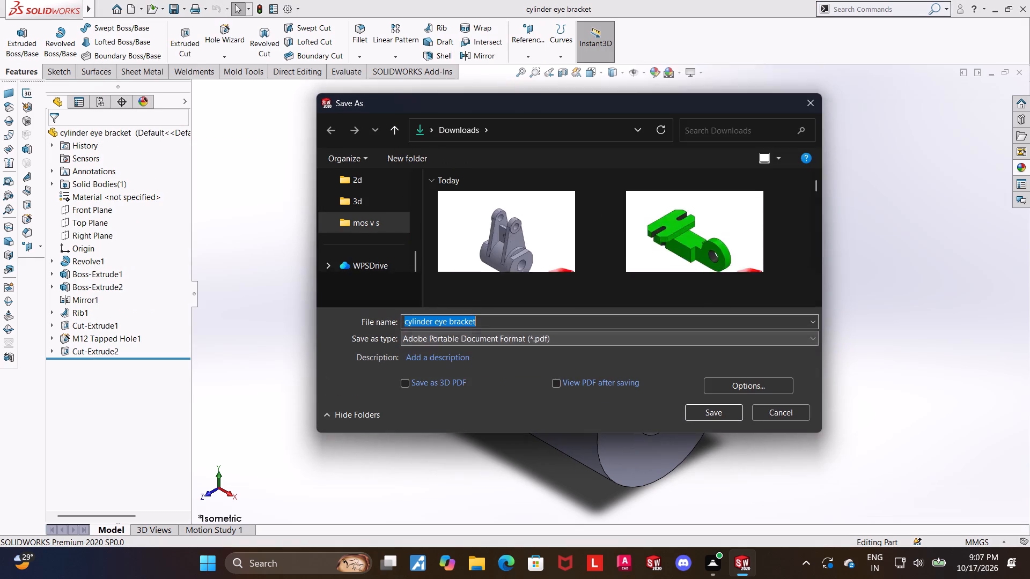
{"action": "left_click", "coordinate": [713, 414]}
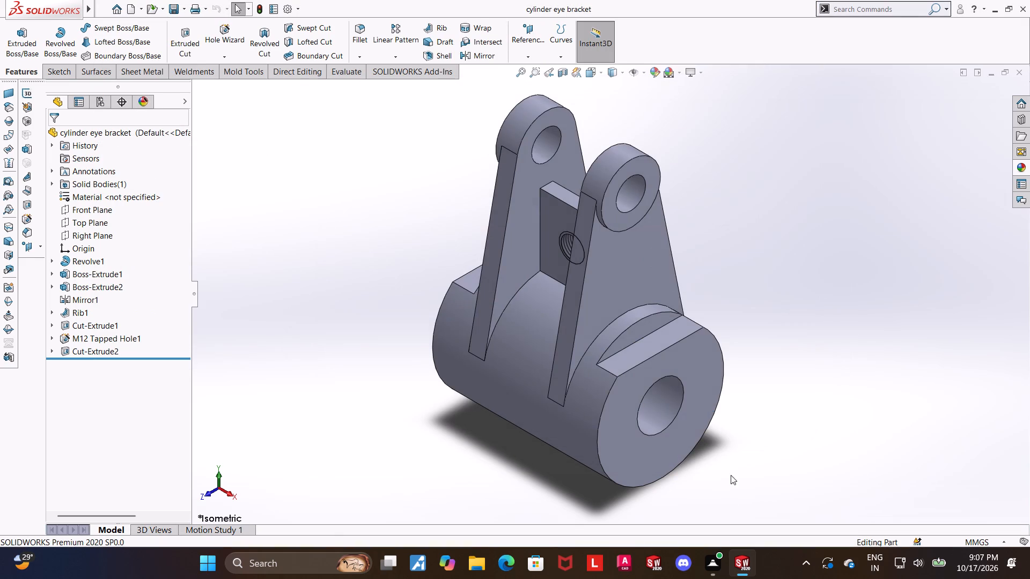